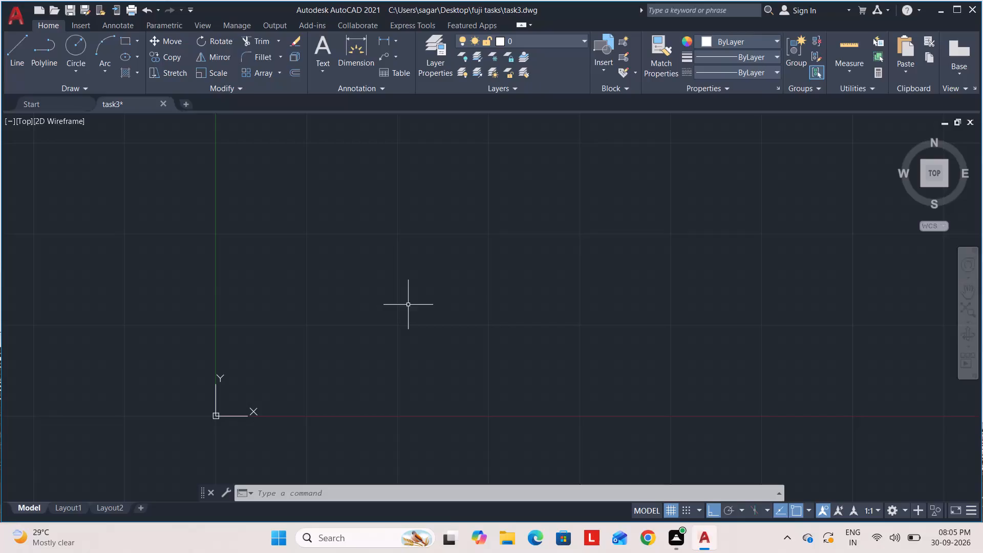
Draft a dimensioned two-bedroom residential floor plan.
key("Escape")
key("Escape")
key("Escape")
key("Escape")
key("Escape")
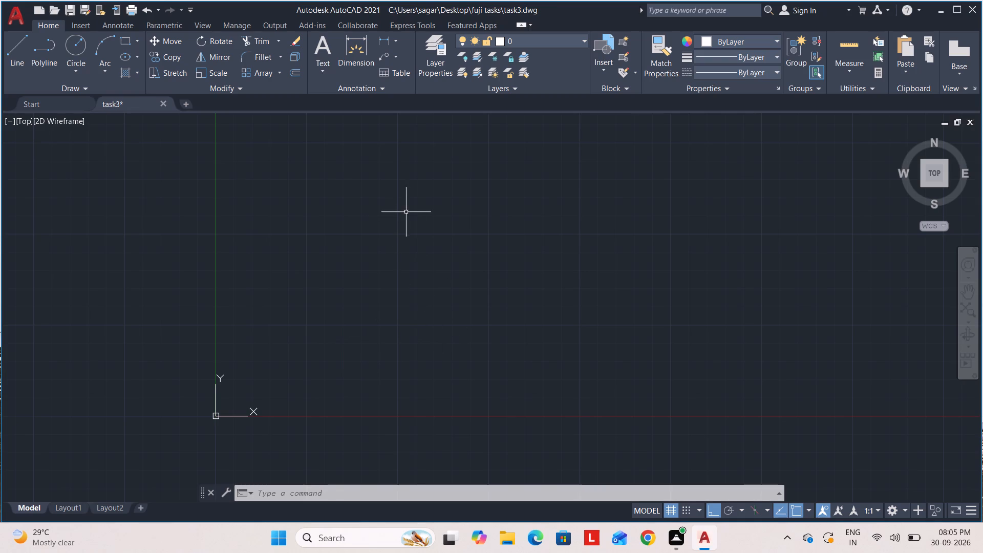
Start a line outline in empty space with a horizontal top edge 25'6" long, running to the right.
scroll(407, 211, "down", 3)
middle_click_drag(401, 221, 381, 407)
middle_click_drag(367, 351, 277, 338)
key("l")
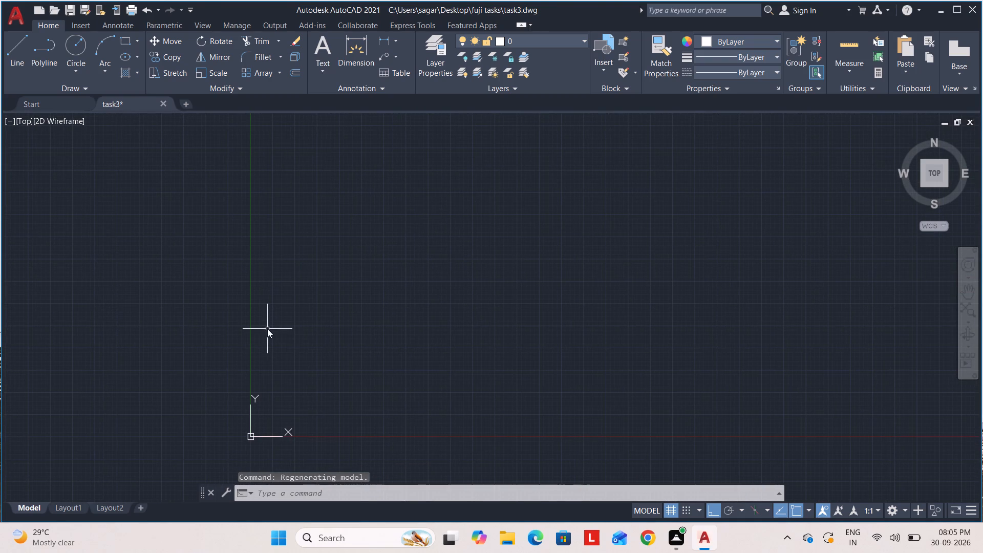
key("Return")
left_click(348, 270)
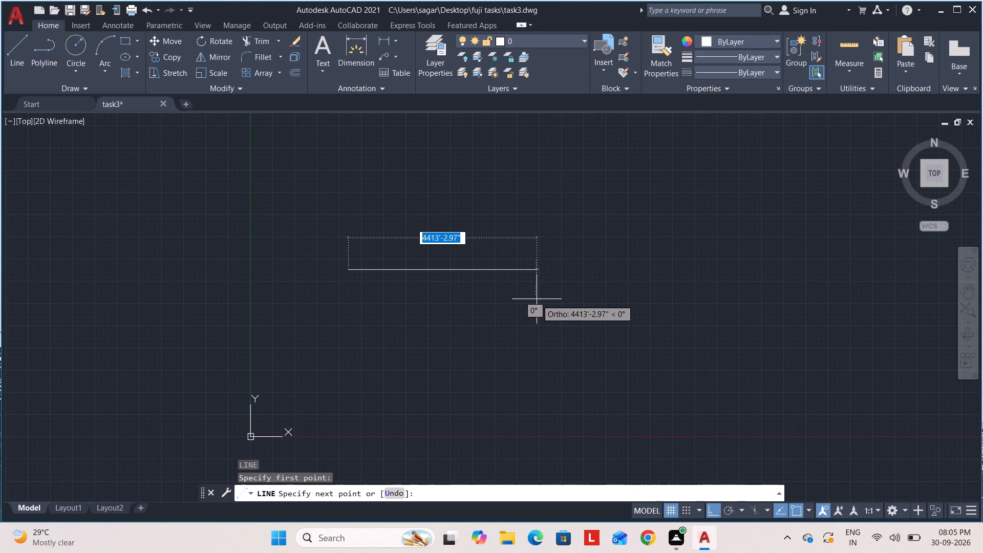
key("2")
key("5")
key("apostrophe")
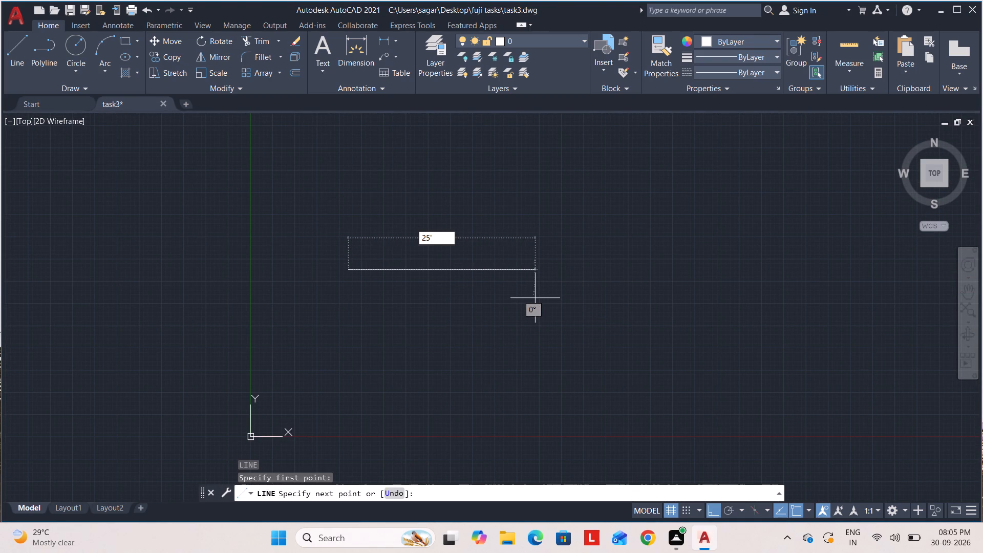
key("6")
key("shift+quotedbl")
key("Return")
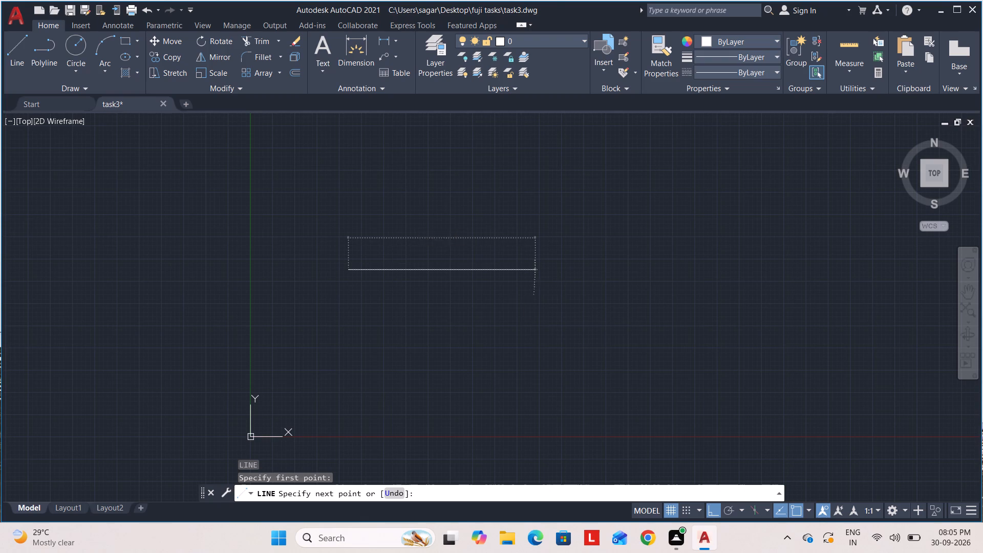
Continue the outline with a vertical edge 46'6" long, straight down from the top edge's right end.
scroll(358, 311, "up", 4)
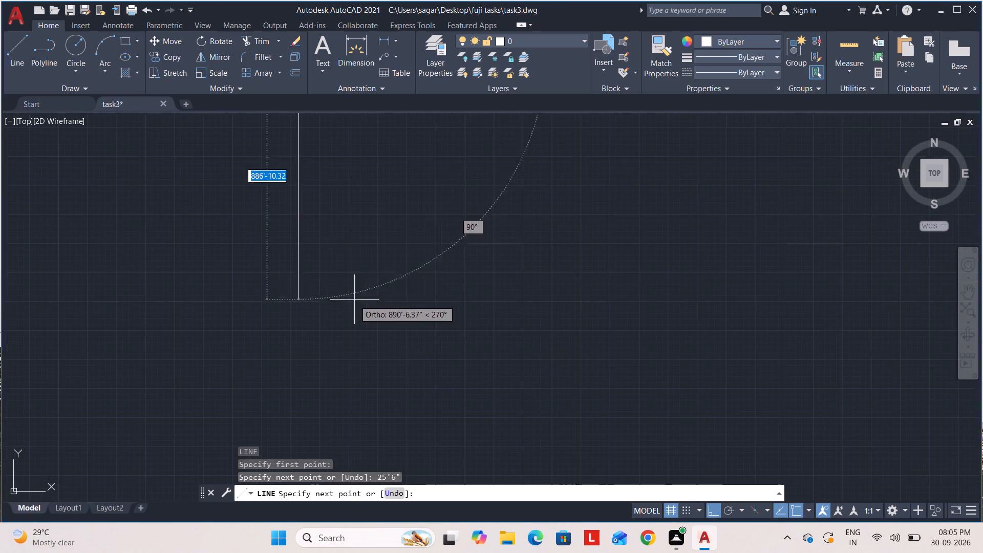
middle_click_drag(354, 246, 457, 442)
scroll(400, 273, "up", 1)
middle_click_drag(400, 282, 392, 331)
scroll(395, 309, "up", 2)
middle_click_drag(391, 331, 388, 360)
scroll(378, 275, "up", 2)
middle_click_drag(379, 281, 373, 339)
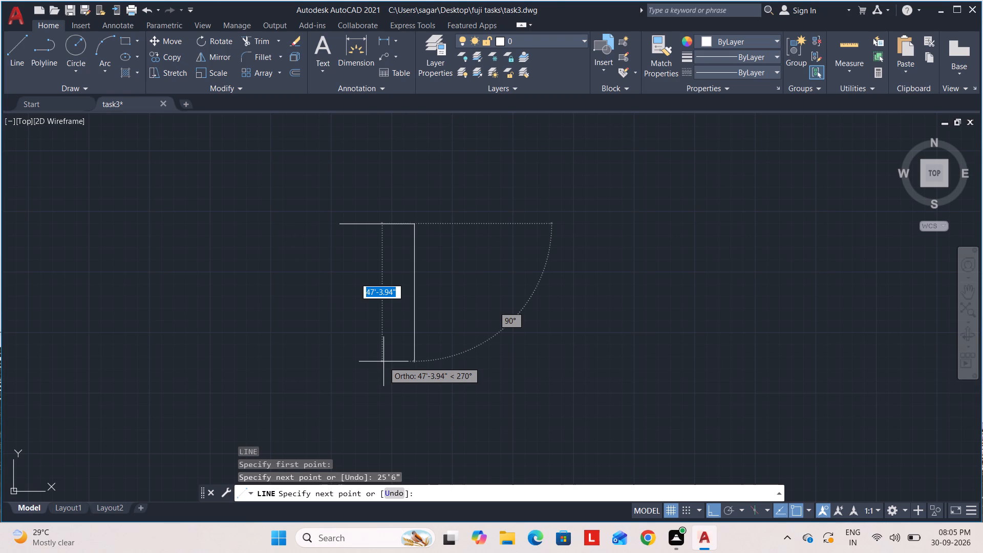
type("46'")
type("6\"")
key("Return")
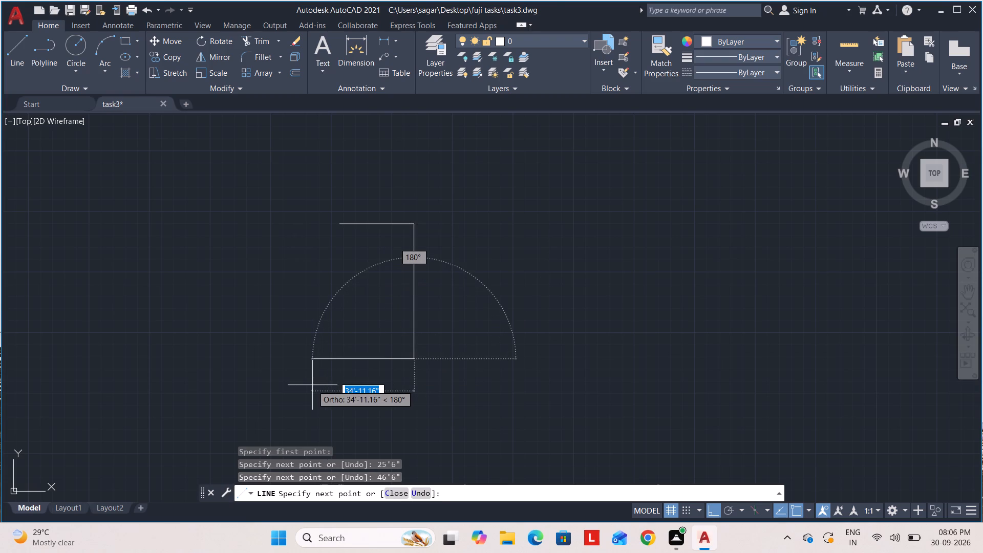
Draw the 25'6" bottom edge back to the left and close the outline into a rectangle.
type("25'6\"")
key("Return")
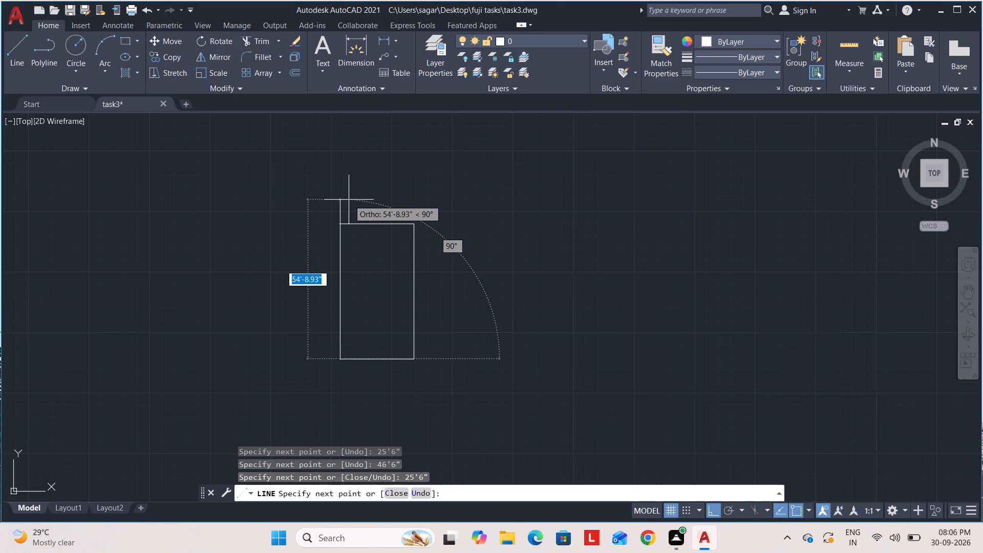
key("c")
key("Return")
key("Escape")
key("Escape")
key("Escape")
key("Escape")
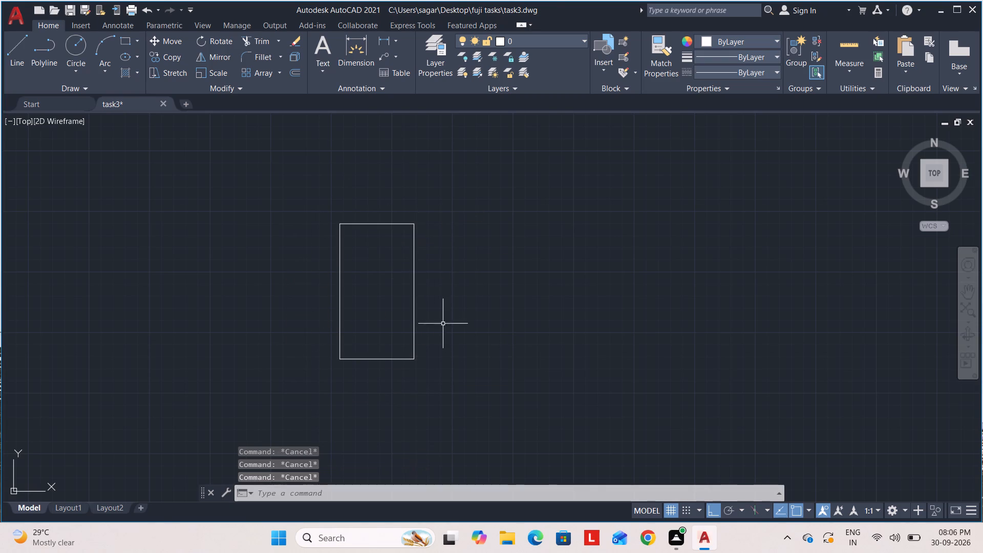
Offset the rectangle's top edge 9" downward to form the top wall's inner face.
scroll(478, 360, "down", 1)
middle_click_drag(466, 357, 411, 354)
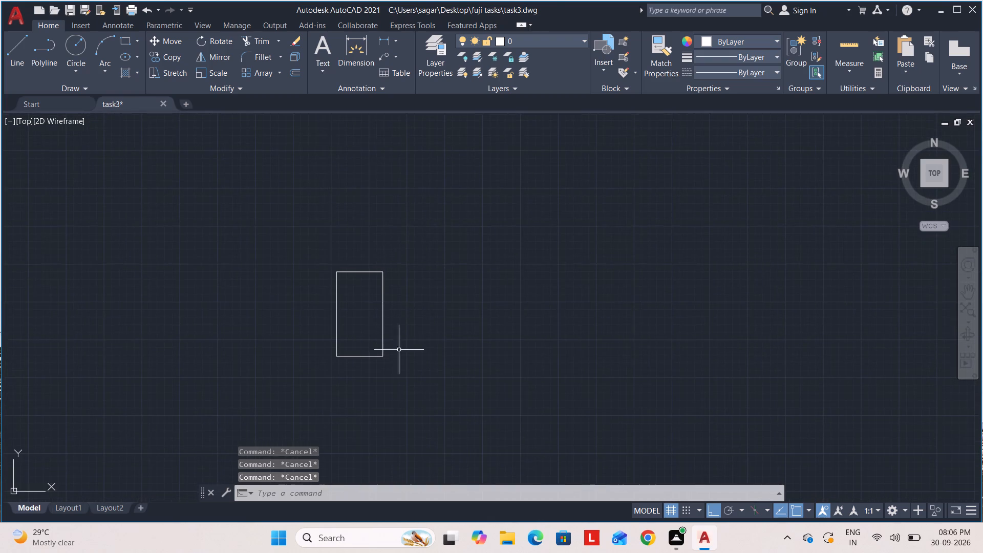
scroll(362, 351, "up", 1)
middle_click_drag(366, 359, 372, 376)
key("o")
key("Return")
key("Return")
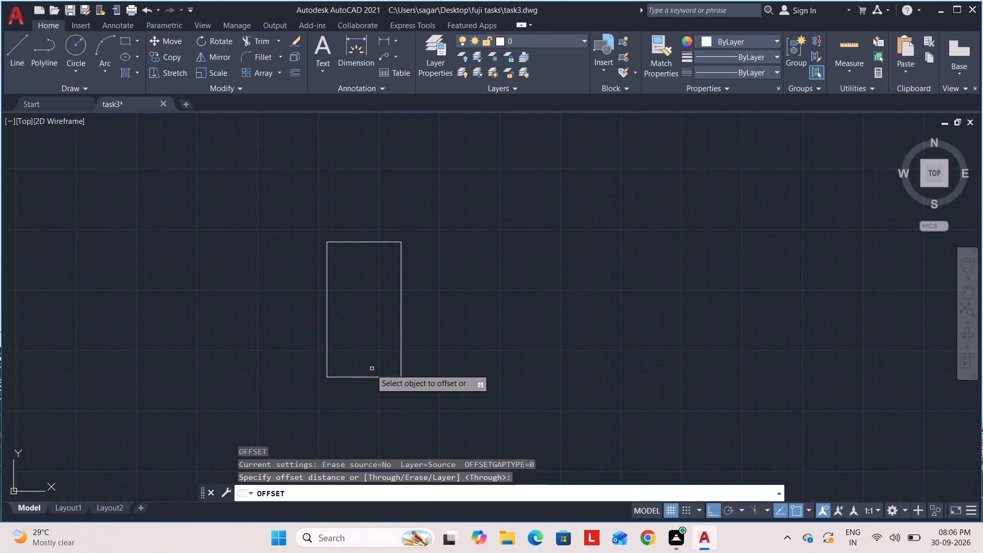
left_click(361, 242)
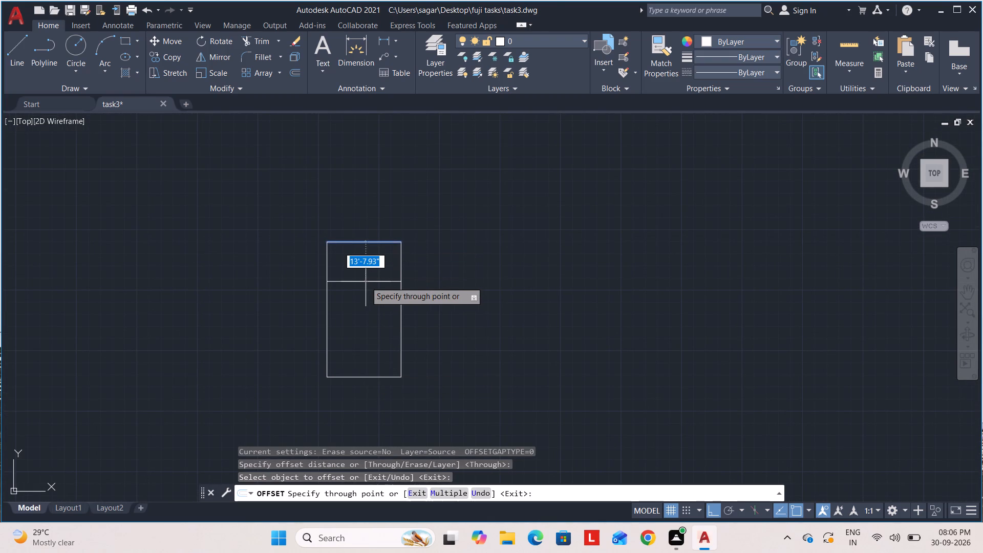
key("9")
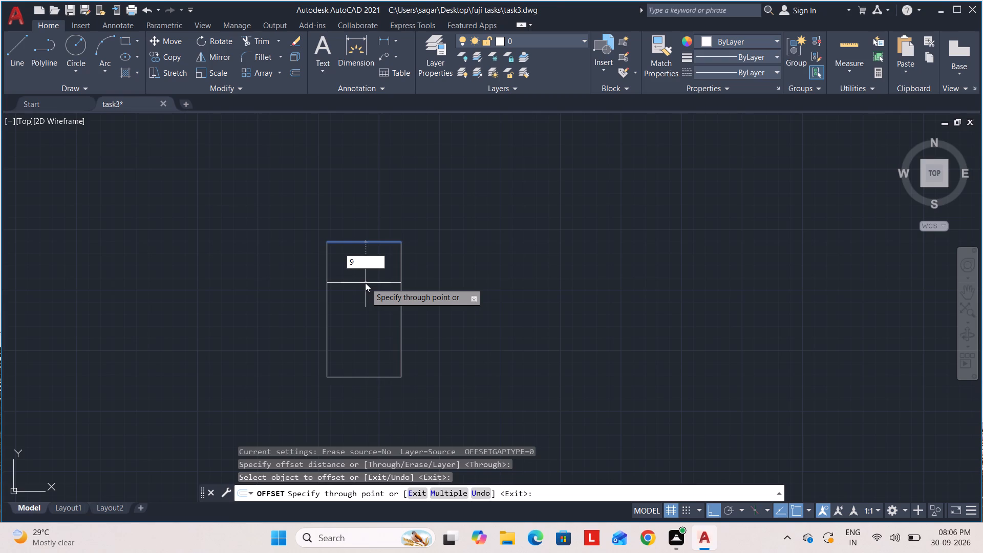
key("Return")
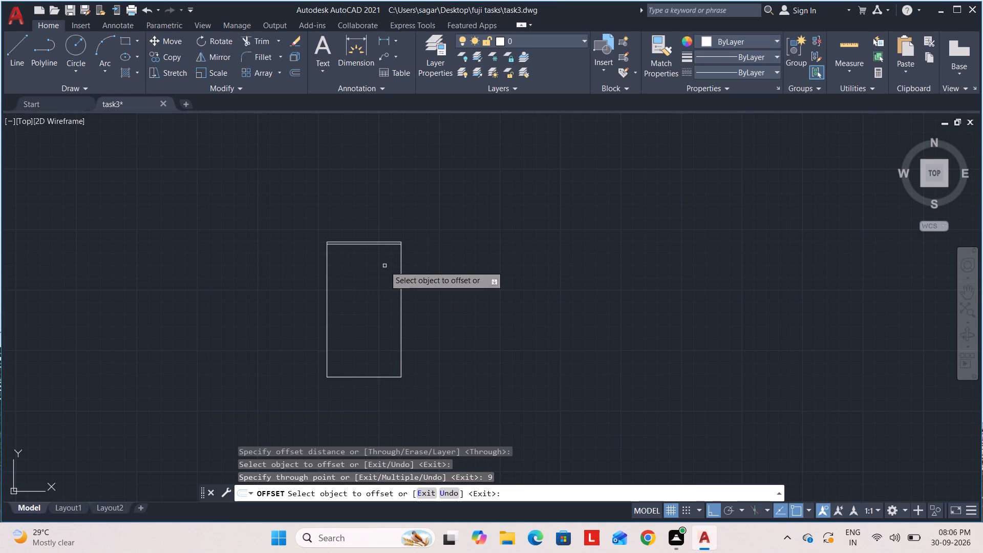
Offset the top wall's inner line 9' downward, and offset that copy another 9" down to form a cross wall.
scroll(356, 238, "up", 3)
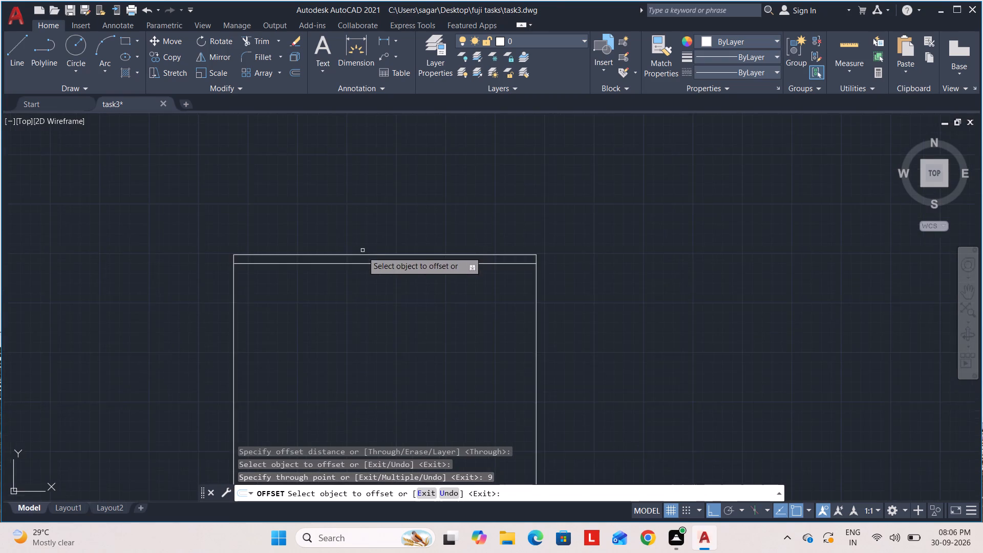
middle_click_drag(365, 255, 371, 211)
left_click(359, 219)
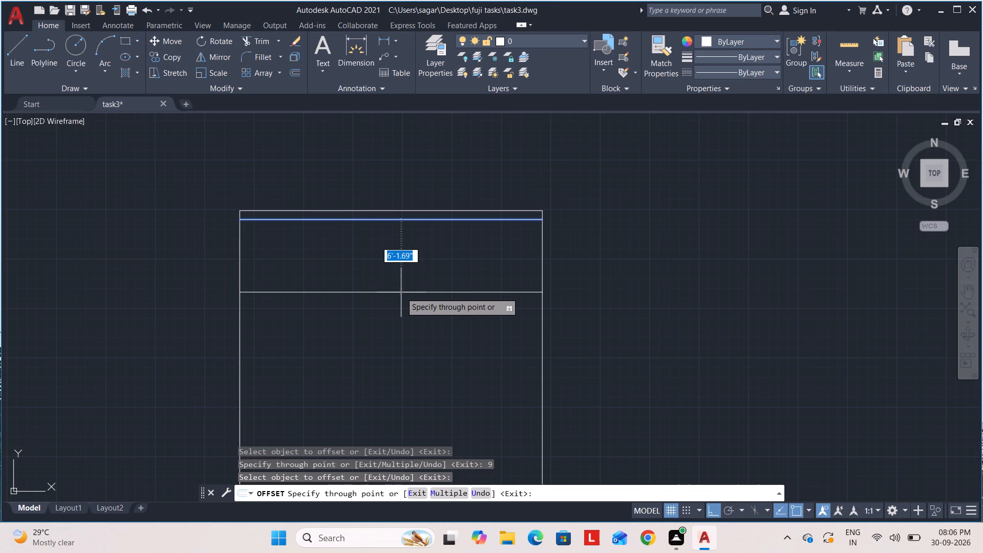
key("9")
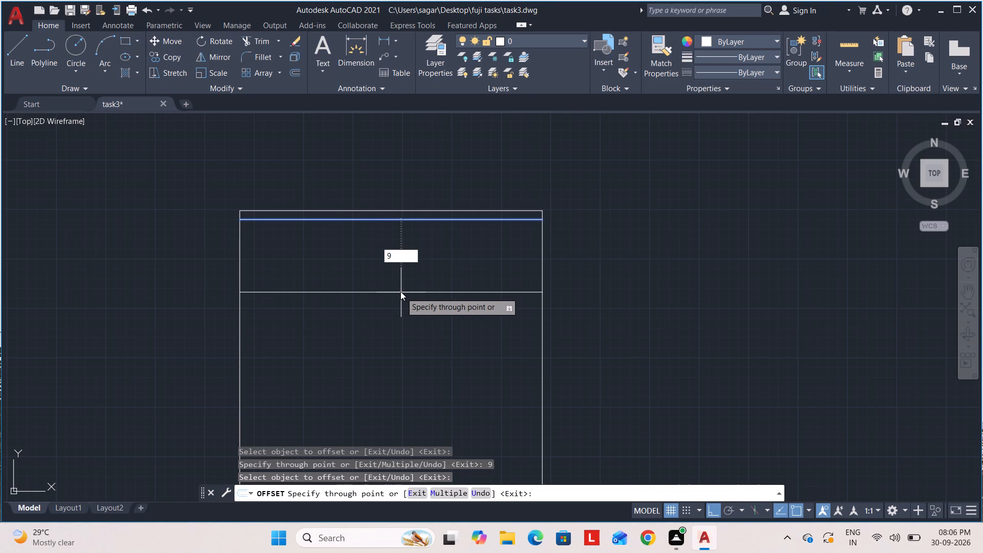
key("apostrophe")
key("Return")
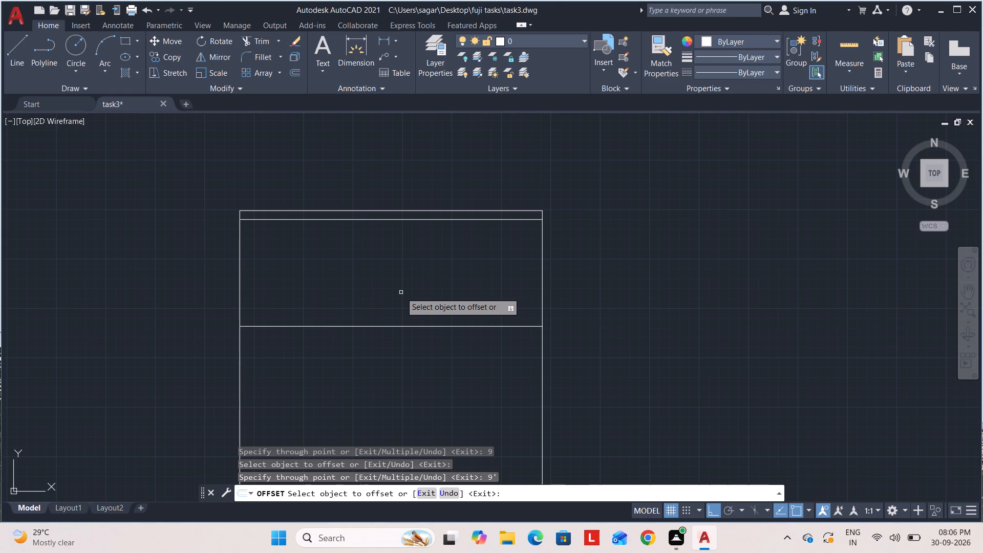
left_click(367, 327)
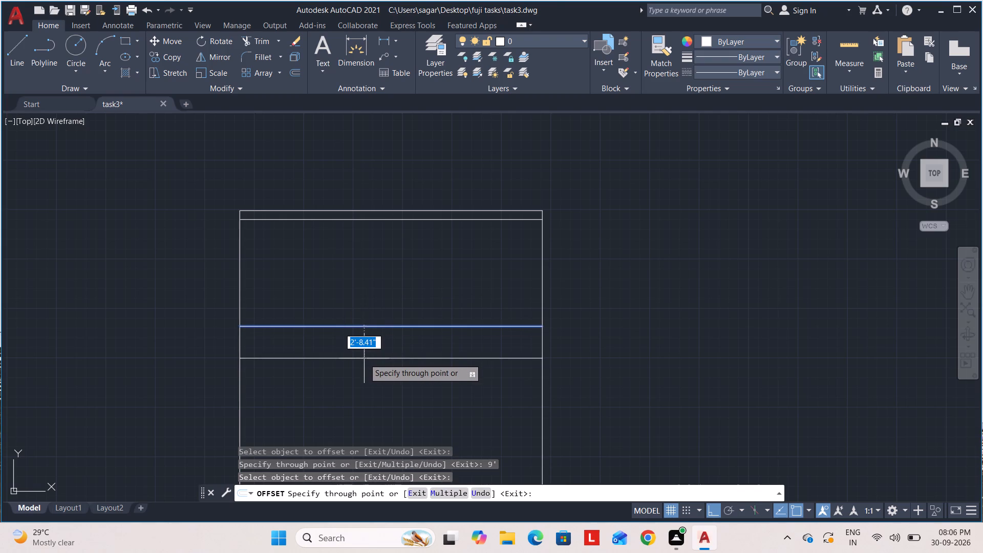
key("9")
key("Return")
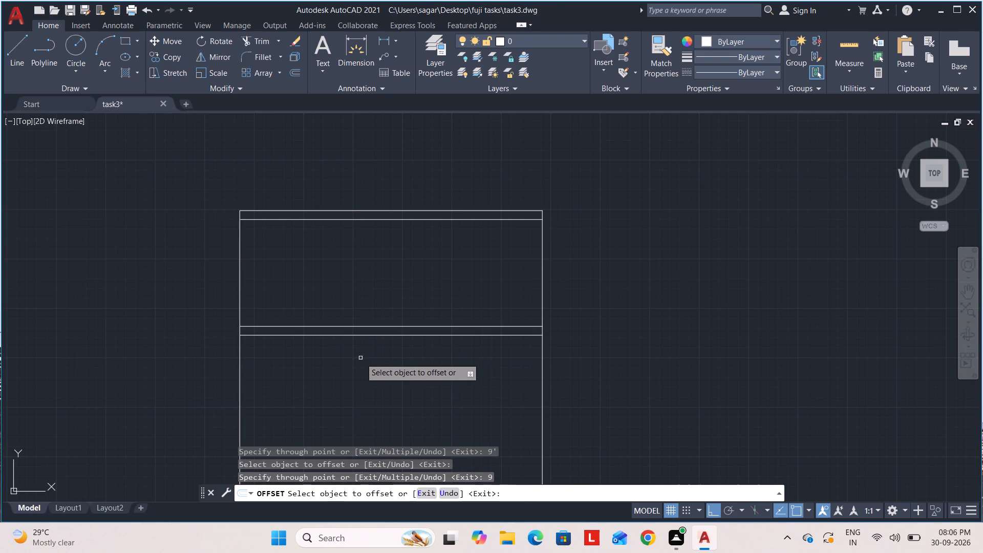
Offset the rectangle's right and left outer edges 9" inward to form the side walls.
left_click(543, 301)
key("9")
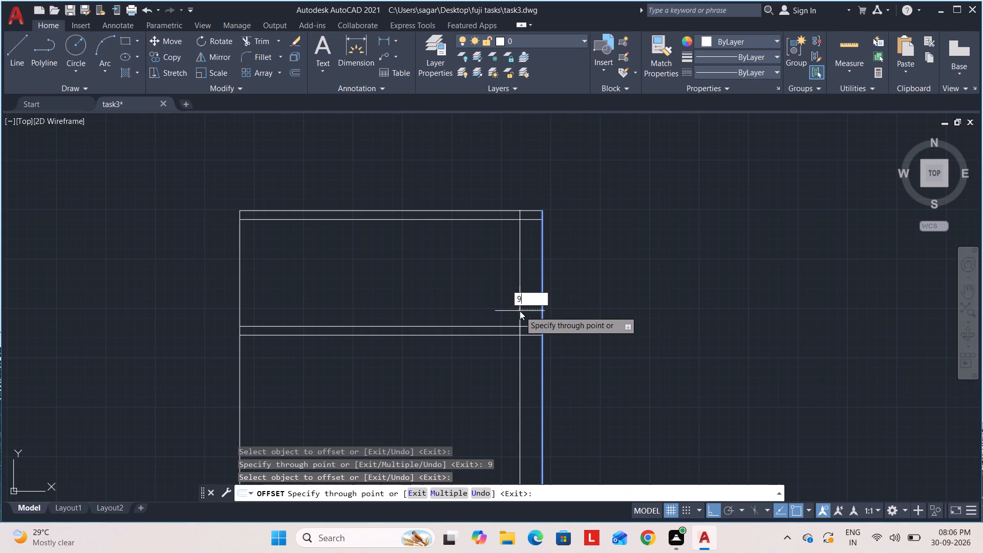
key("Return")
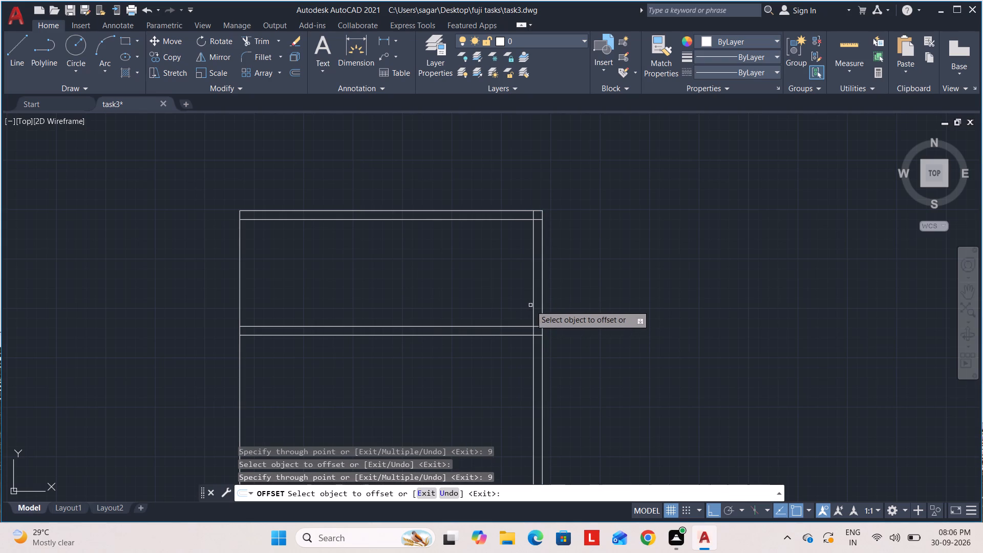
key("Escape")
key("o")
key("Return")
key("Return")
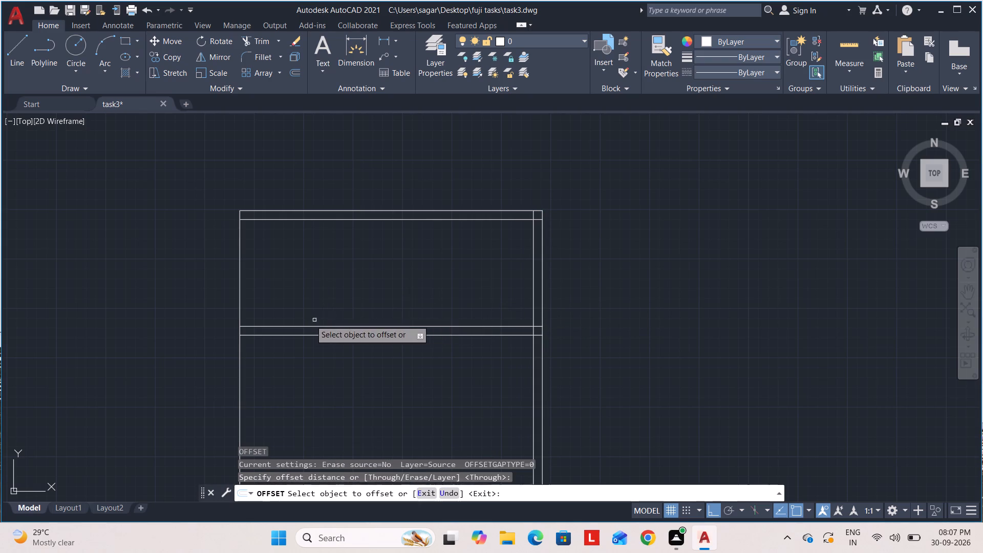
left_click(239, 313)
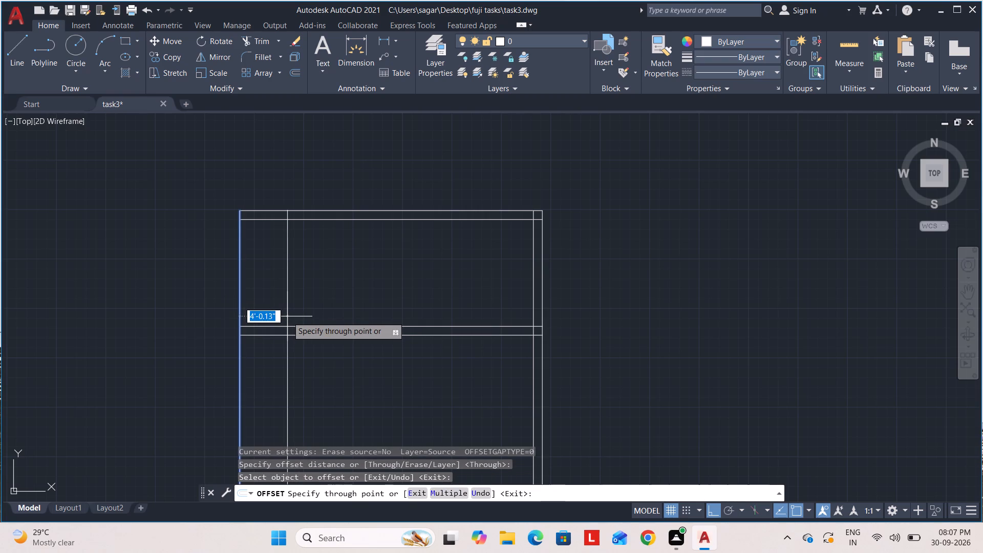
key("9")
key("Return")
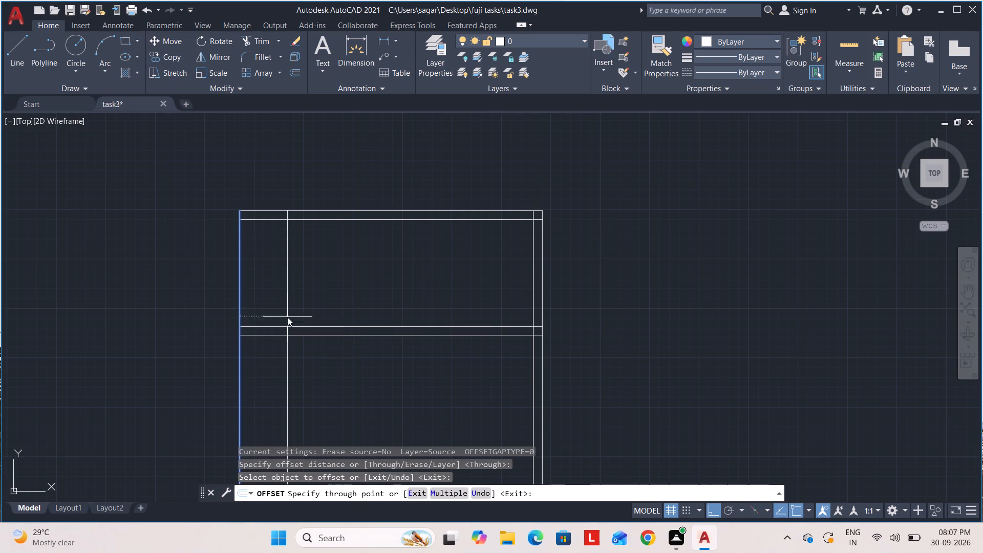
key("Escape")
key("Escape")
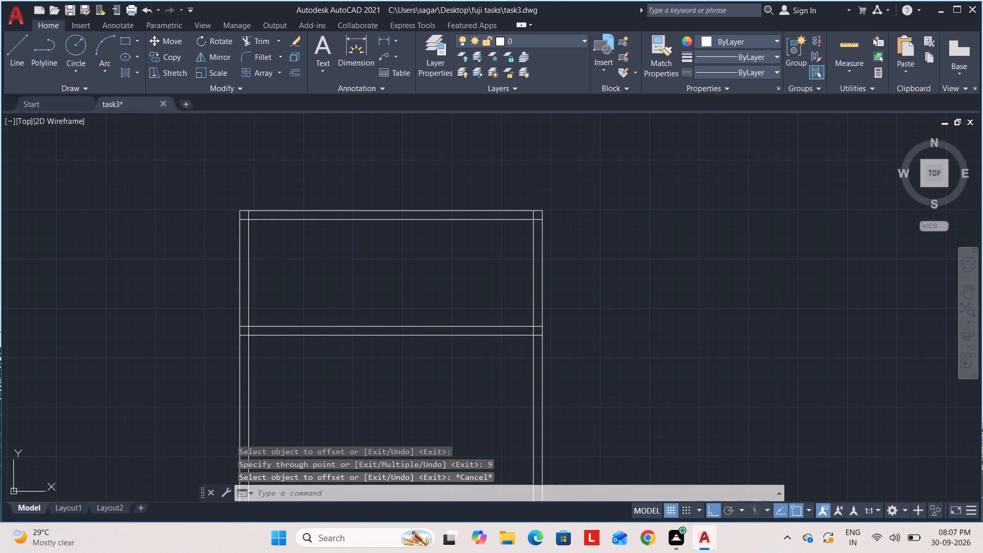
key("Escape")
Trim the overlapping inner wall line ends at the top-left corner of the plan.
key("t")
key("r")
key("Return")
key("Return")
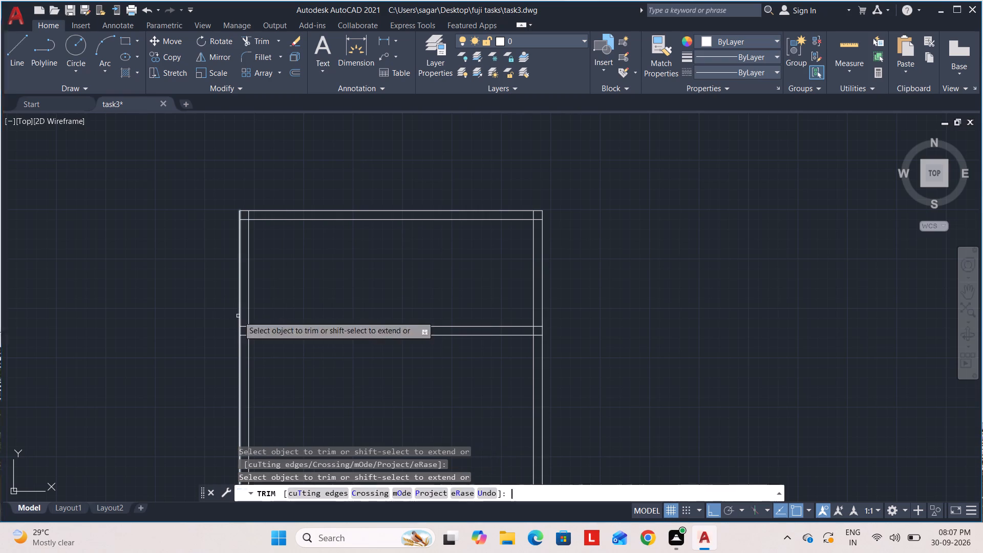
scroll(250, 211, "up", 2)
middle_click_drag(250, 207, 250, 223)
scroll(250, 223, "up", 3)
left_click(245, 269)
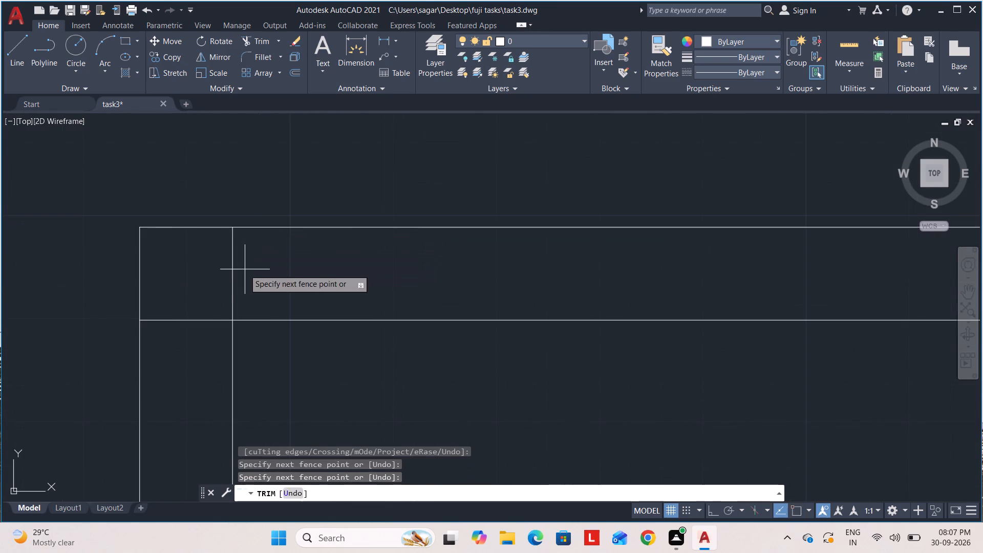
left_click(209, 276)
left_click_drag(203, 301, 198, 311)
left_click(183, 345)
left_click_drag(182, 343, 196, 300)
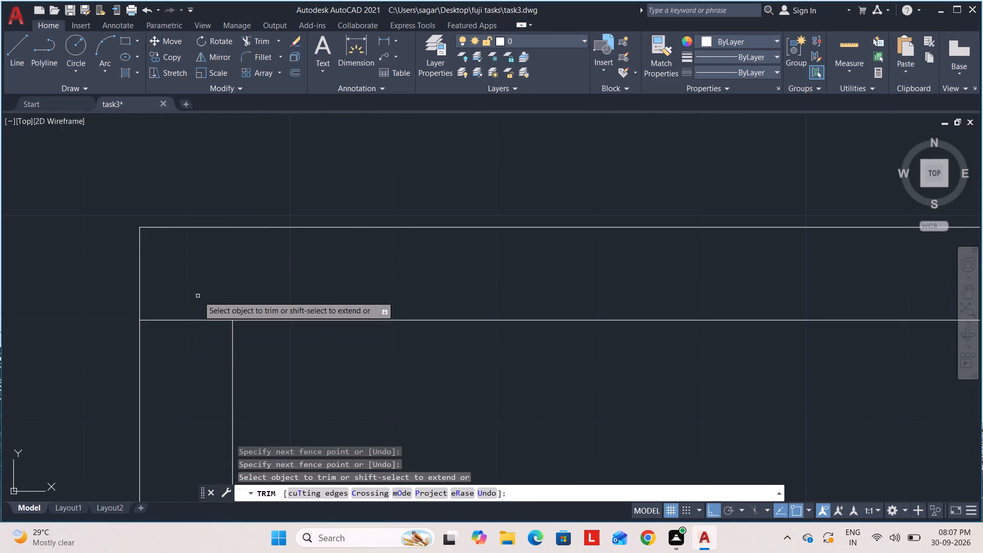
left_click_drag(199, 298, 193, 339)
Trim the cross wall's lines and the inner left wall line where they meet, opening the left wall junction.
scroll(193, 339, "down", 3)
middle_click_drag(228, 208, 232, 202)
scroll(261, 322, "down", 2)
middle_click_drag(264, 342, 290, 252)
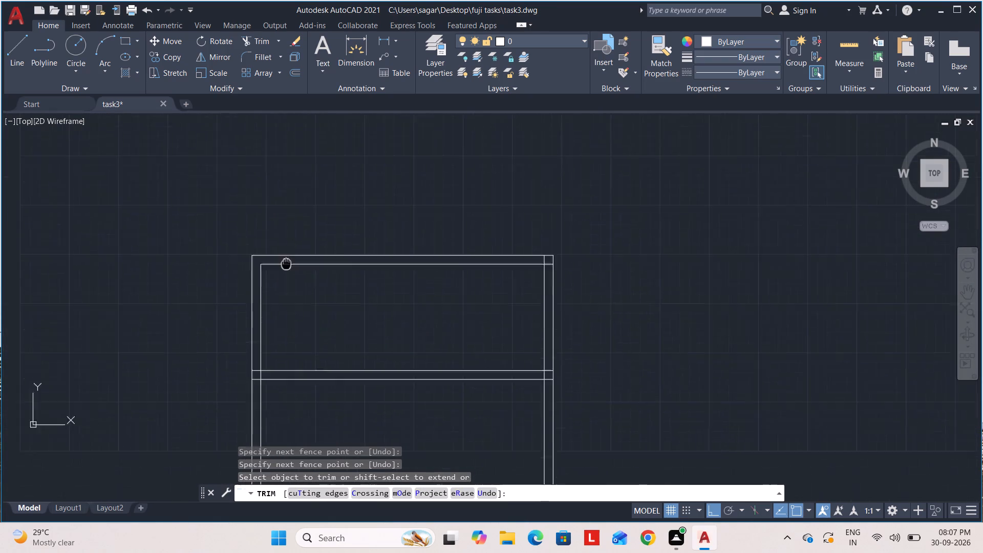
middle_click_drag(290, 252, 291, 206)
scroll(291, 205, "down", 1)
scroll(262, 312, "up", 3)
scroll(321, 229, "up", 1)
middle_click_drag(321, 229, 286, 380)
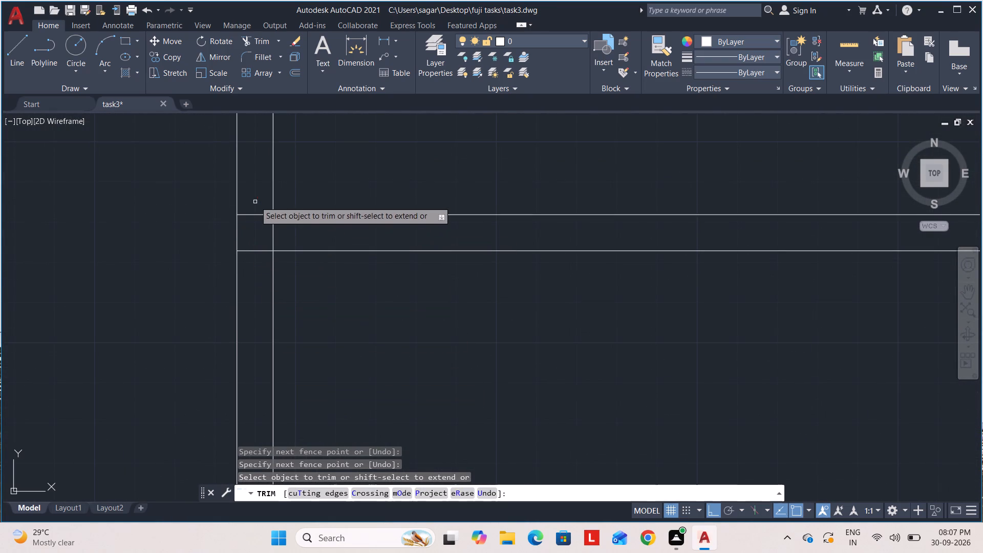
left_click_drag(255, 201, 255, 276)
left_click(270, 237)
left_click(279, 235)
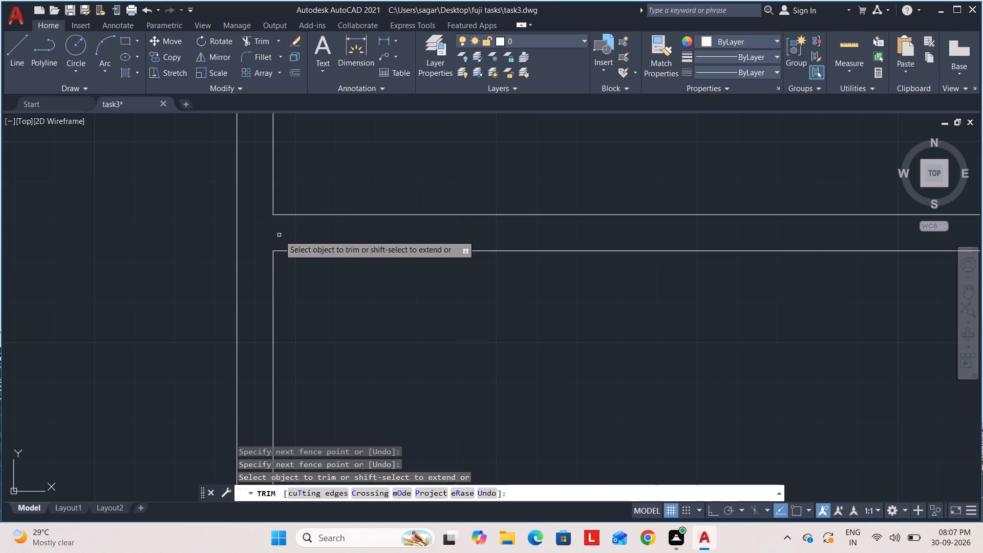
key("Escape")
key("Escape")
key("Escape")
key("Escape")
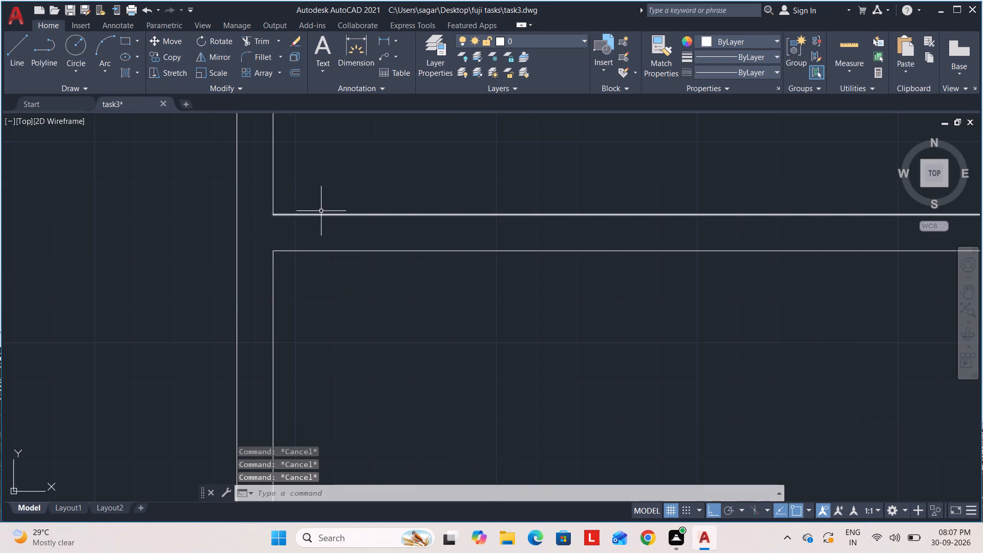
Offset the left wall's inner line 11' to the right in the upper room, and offset that copy another 9" right to form a partition.
middle_click_drag(306, 232, 264, 397)
key("o")
key("Return")
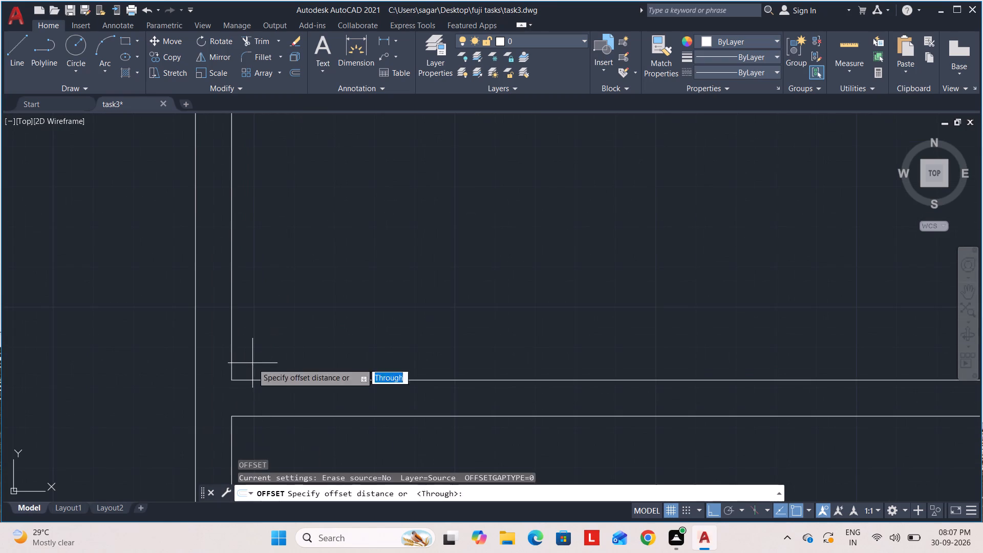
key("Return")
left_click(231, 282)
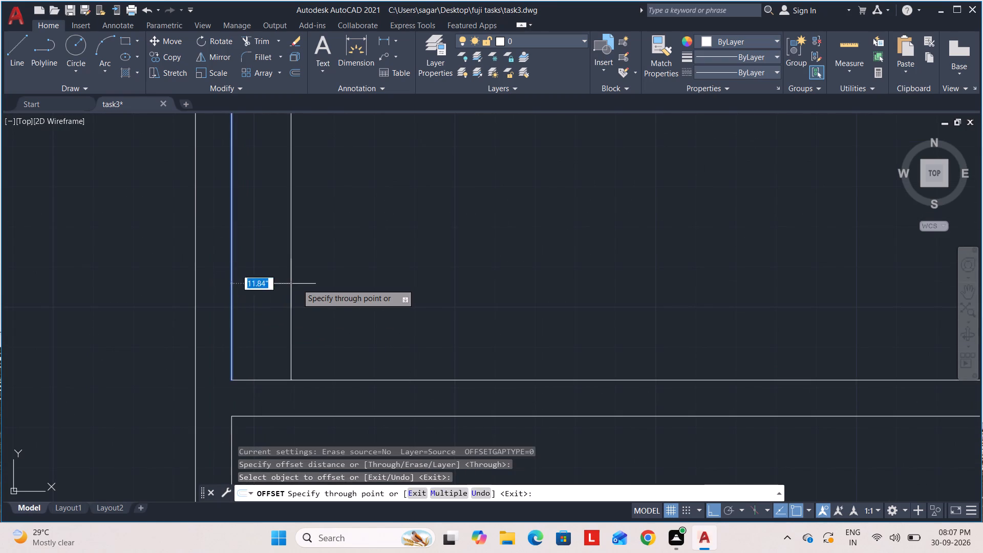
type("11'")
key("Return")
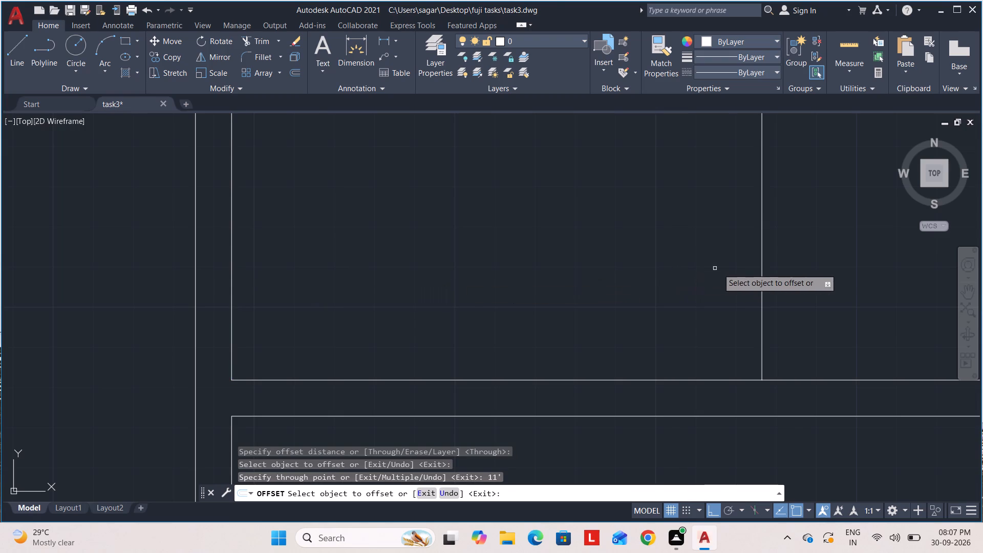
left_click(761, 266)
key("9")
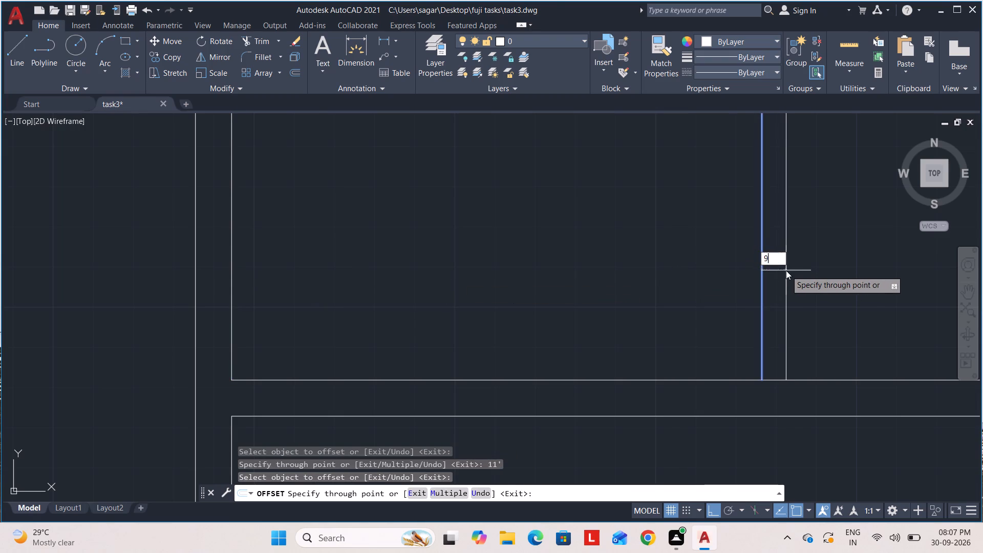
key("Return")
scroll(584, 347, "down", 1)
middle_click_drag(584, 347, 397, 404)
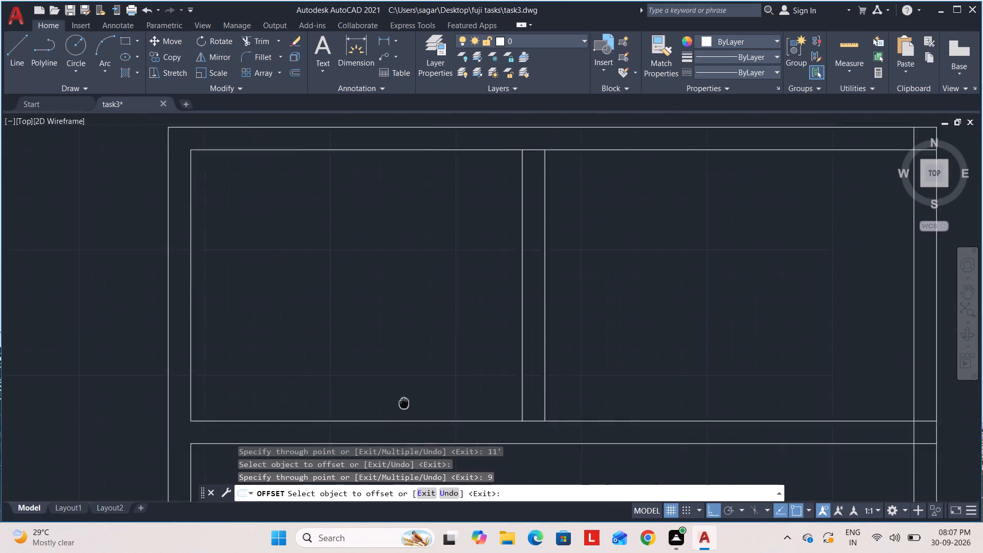
middle_click_drag(397, 404, 389, 410)
key("Escape")
key("Escape")
key("Escape")
Extend the partition's right line down to the lower line of the cross wall.
key("e")
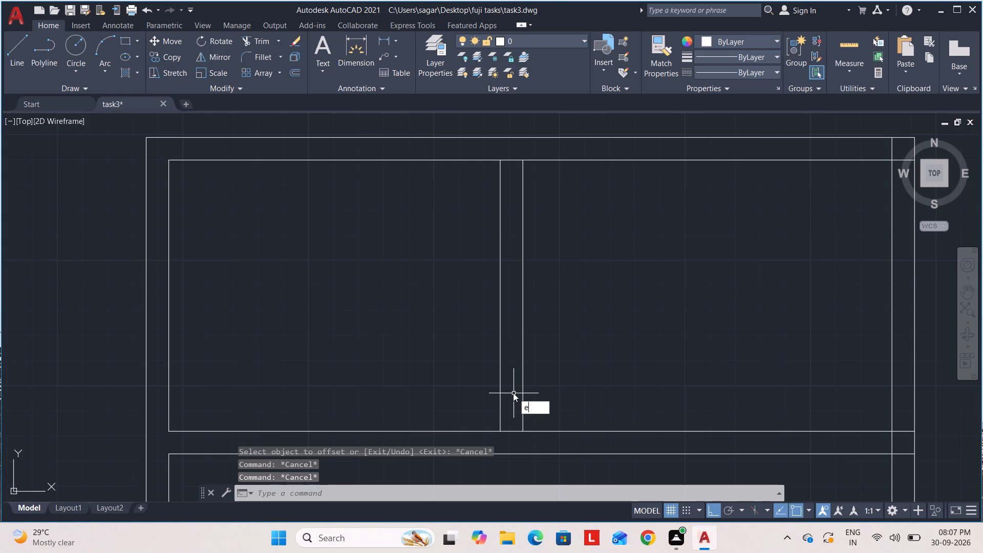
key("x")
key("shift+Return")
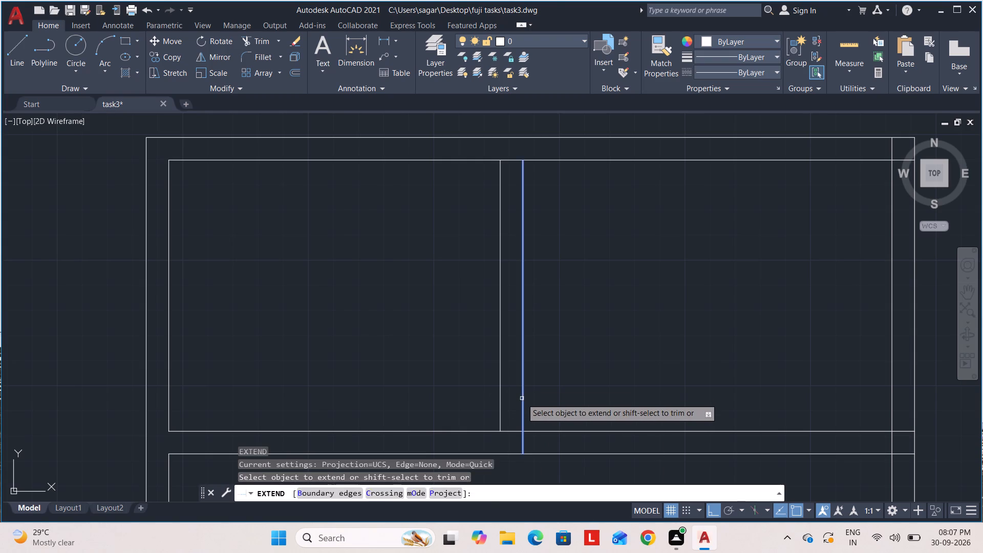
left_click(522, 399)
key("Escape")
key("Escape")
key("Escape")
key("Escape")
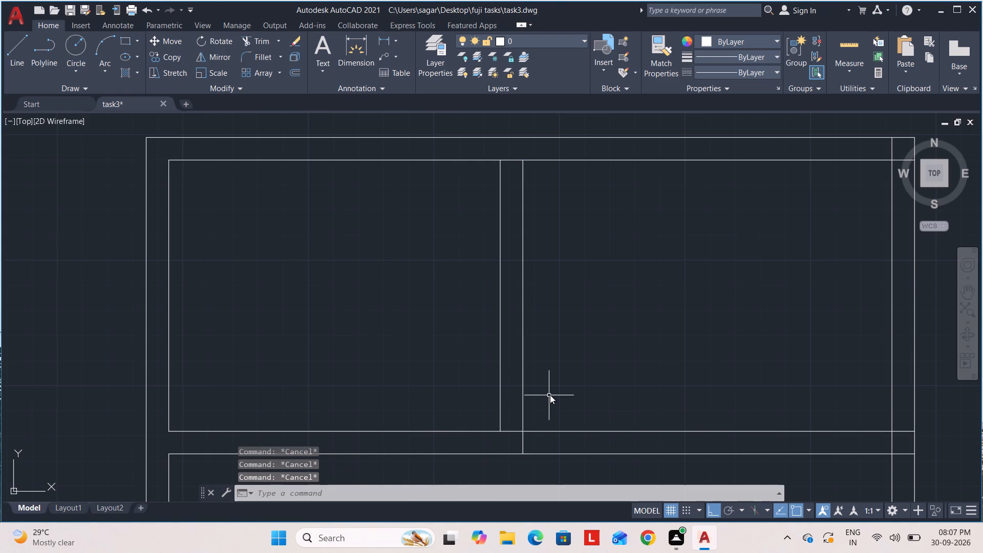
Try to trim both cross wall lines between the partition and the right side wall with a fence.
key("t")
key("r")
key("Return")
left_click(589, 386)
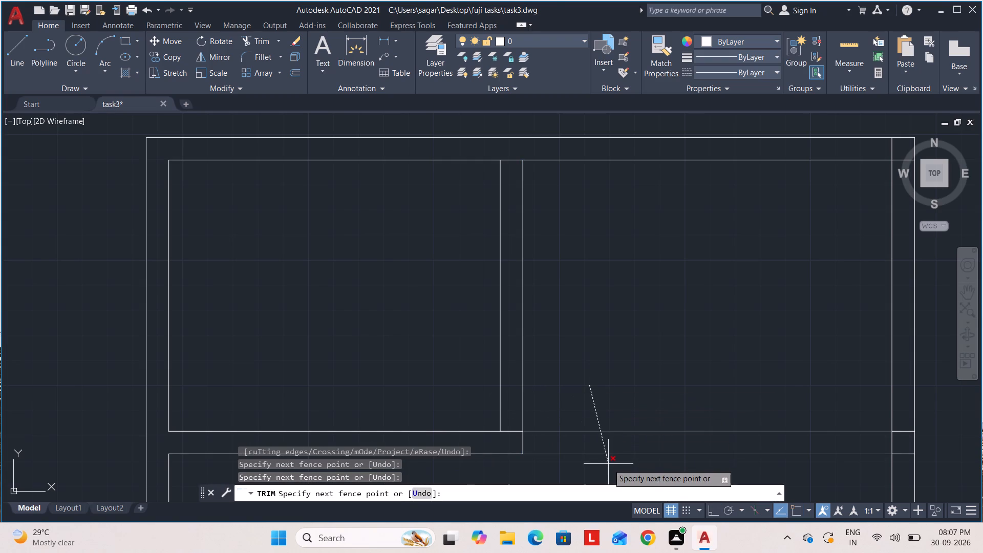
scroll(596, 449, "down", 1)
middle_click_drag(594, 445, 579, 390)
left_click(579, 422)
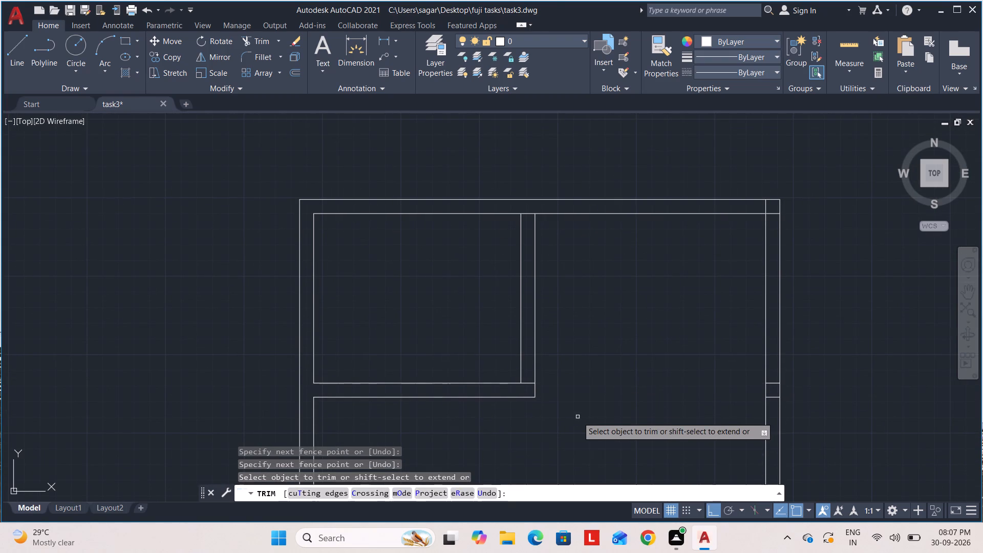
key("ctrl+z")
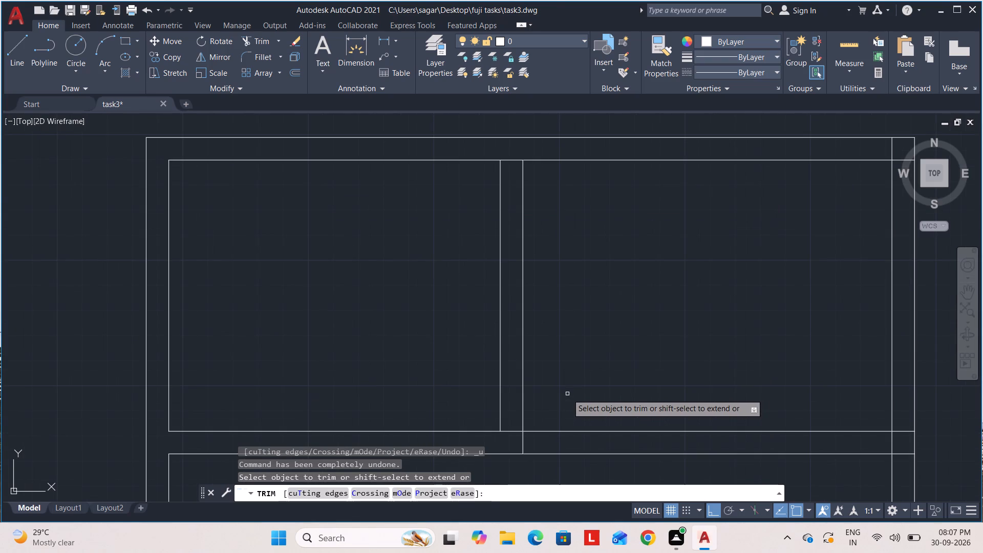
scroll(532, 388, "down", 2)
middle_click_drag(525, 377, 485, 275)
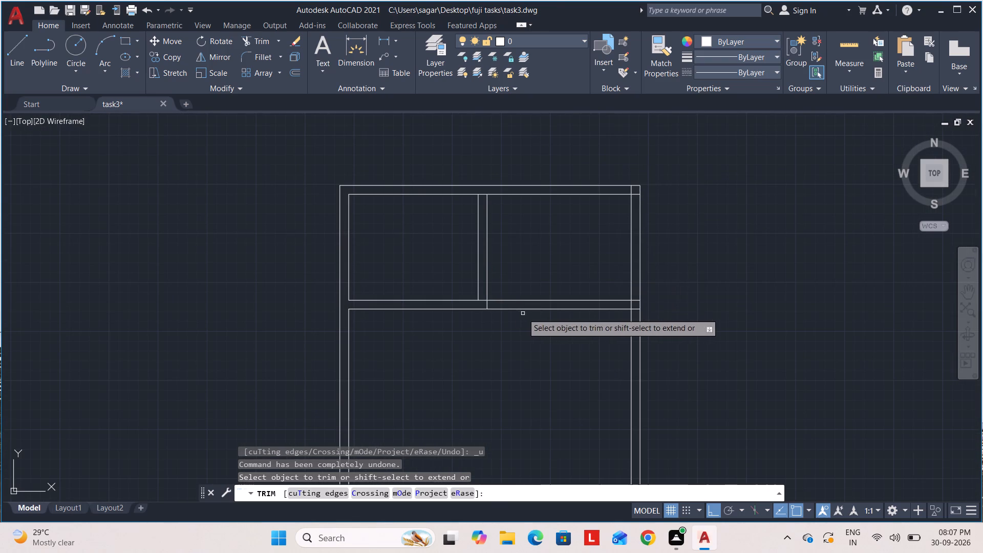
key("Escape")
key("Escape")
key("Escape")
Trim the top wall's inner line between the two partition lines to open that junction.
middle_click_drag(539, 367, 487, 304)
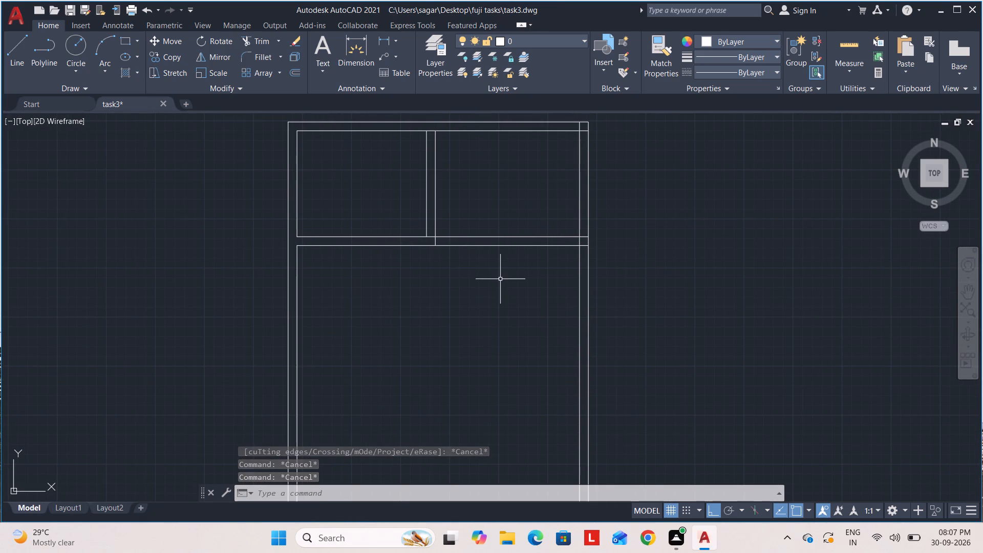
scroll(479, 245, "up", 3)
middle_click_drag(463, 237, 455, 472)
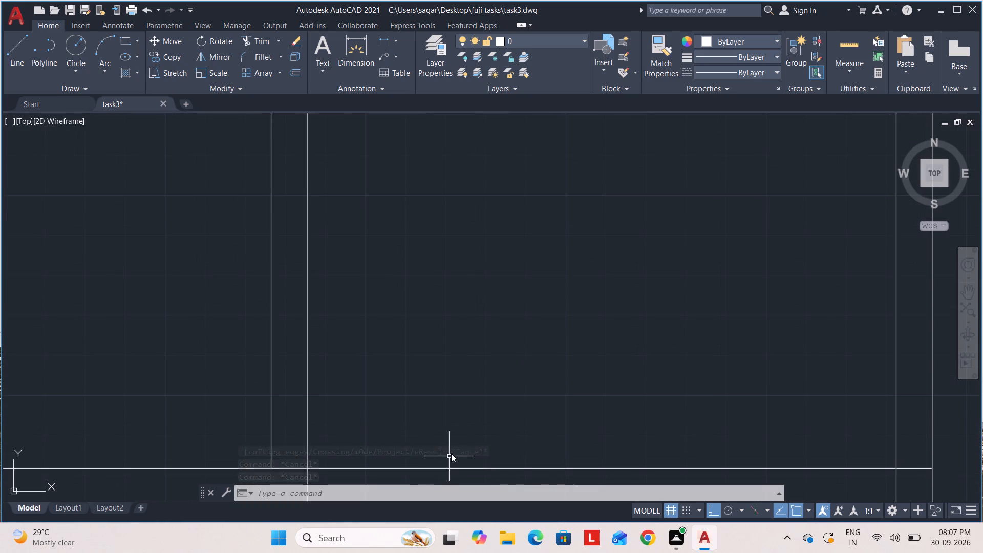
key("t")
key("r")
key("Return")
middle_click_drag(421, 352, 445, 552)
scroll(421, 352, "down", 1)
scroll(418, 446, "up", 3)
scroll(437, 366, "down", 3)
middle_click_drag(434, 339, 430, 382)
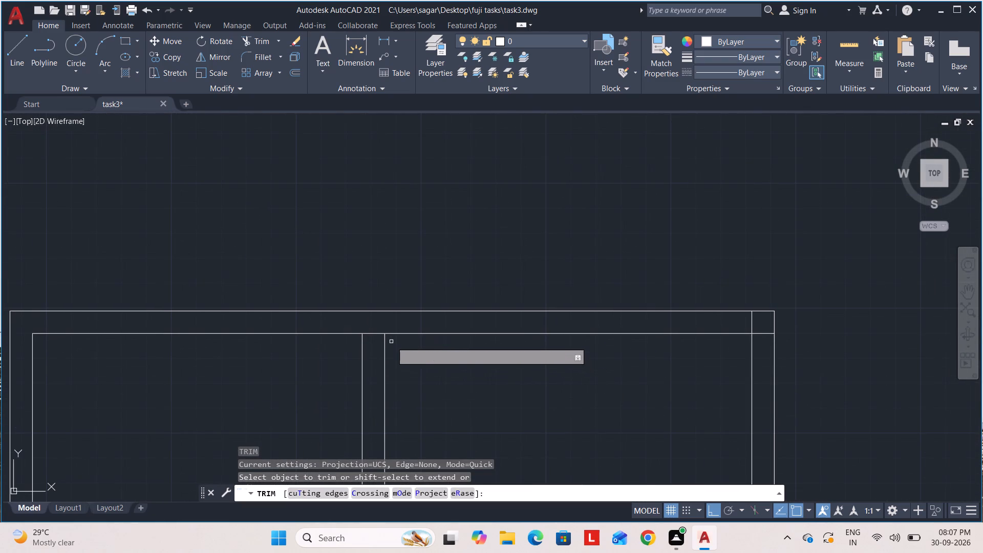
left_click(377, 332)
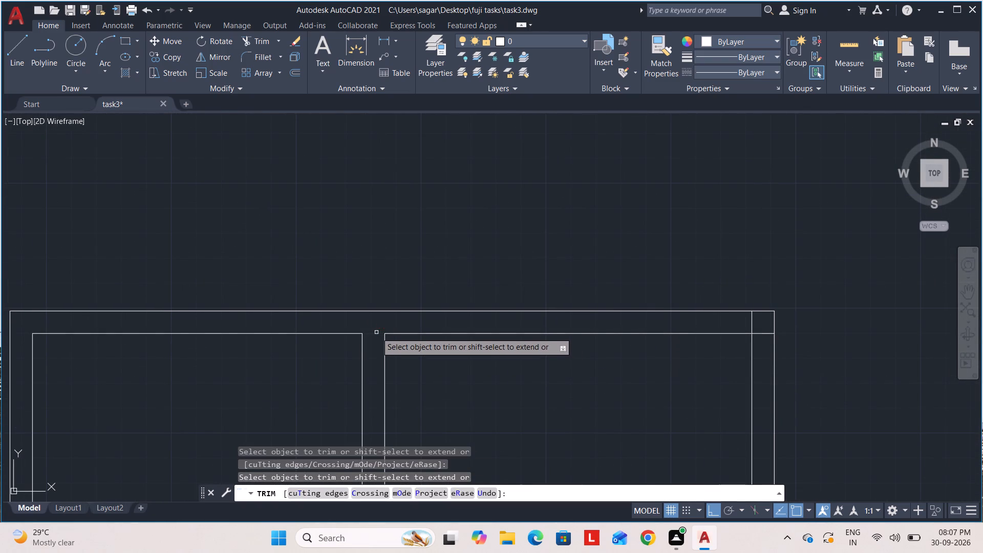
key("Escape")
key("Escape")
key("Escape")
key("Escape")
Offset the top wall's inner line on the right of the partition 14' downward.
key("o")
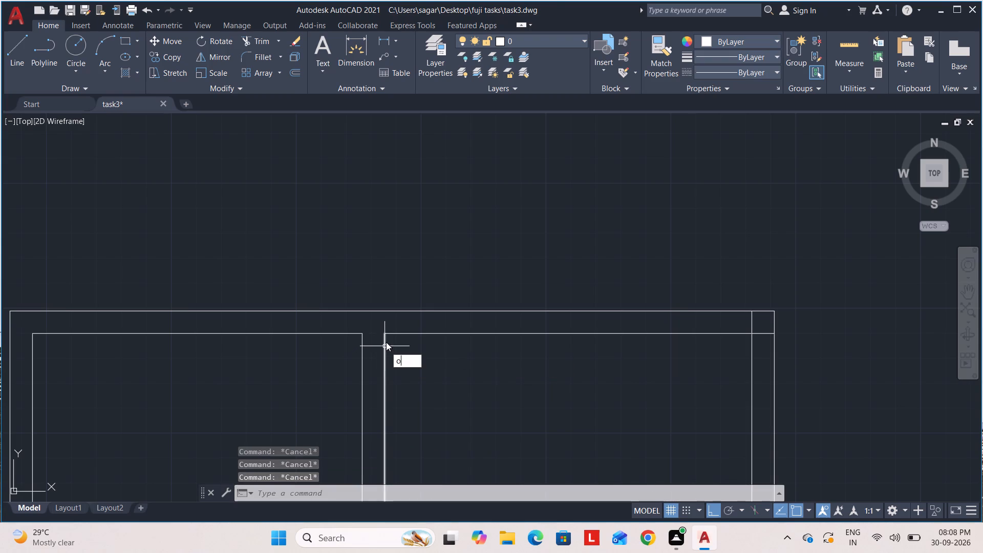
key("Return")
key("Return")
left_click(427, 333)
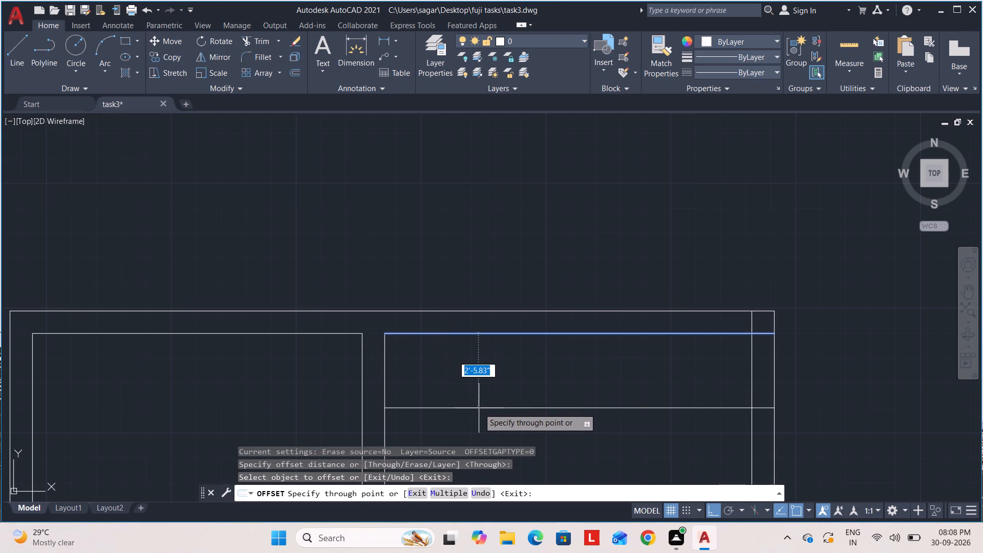
type("14'")
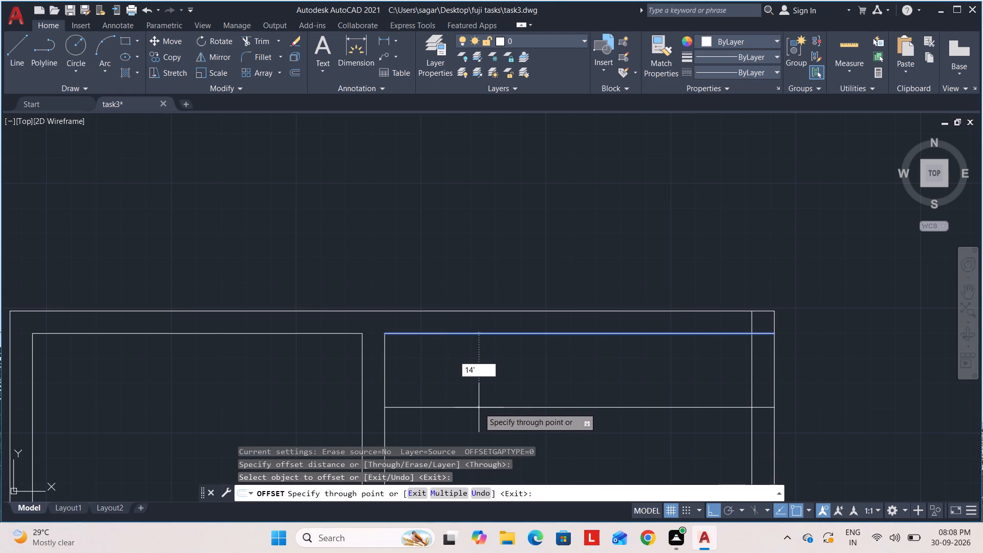
key("Return")
scroll(490, 383, "down", 4)
middle_click_drag(509, 394, 500, 374)
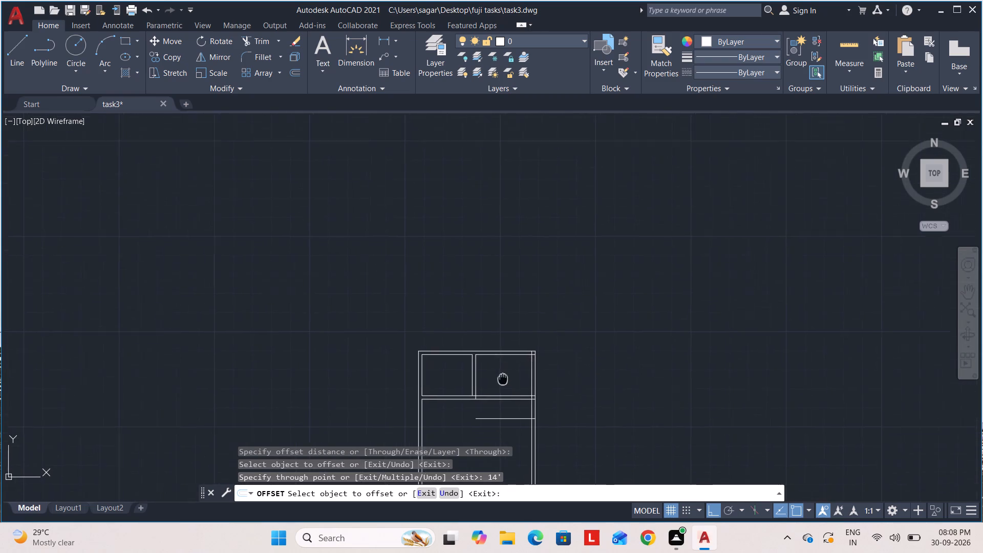
middle_click_drag(500, 374, 481, 305)
scroll(466, 338, "up", 3)
middle_click_drag(426, 288, 422, 270)
scroll(425, 283, "up", 1)
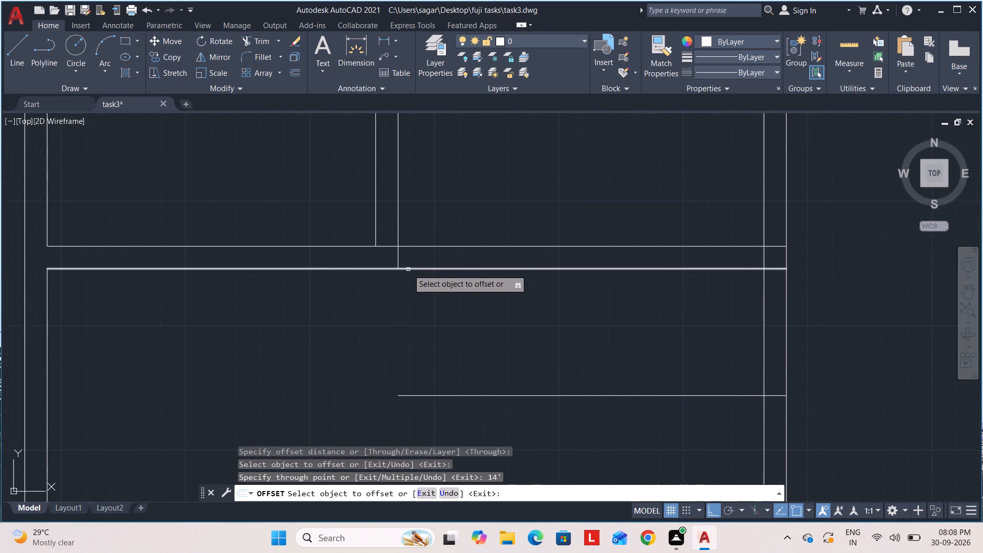
key("Escape")
key("Escape")
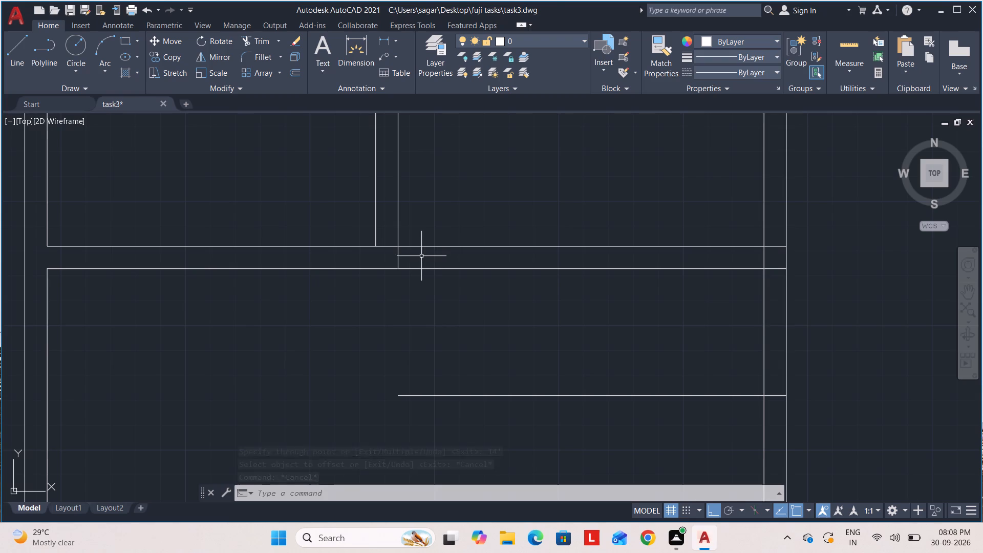
Extend the partition's right line down to the horizontal line offset 14' below the top wall.
type("ex")
key("shift+Return")
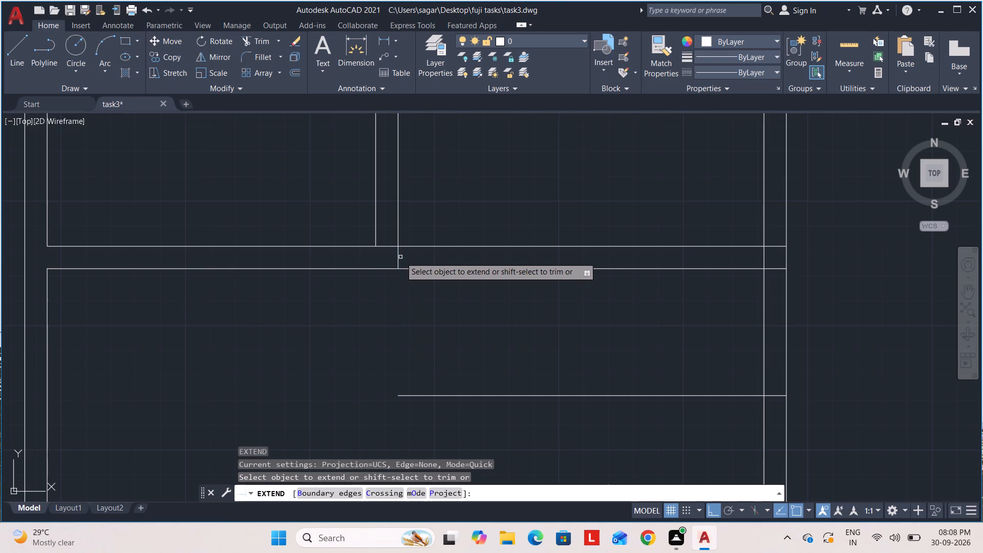
left_click(396, 260)
key("Escape")
key("Escape")
key("Escape")
key("Escape")
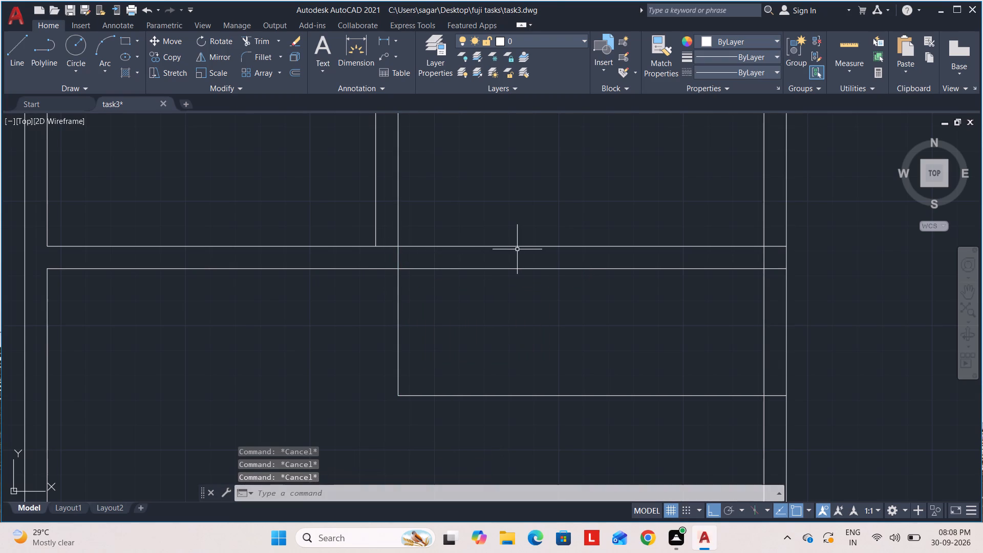
Trim both cross wall lines between the partition's right line and the right side wall's inner line.
type("tr")
key("Return")
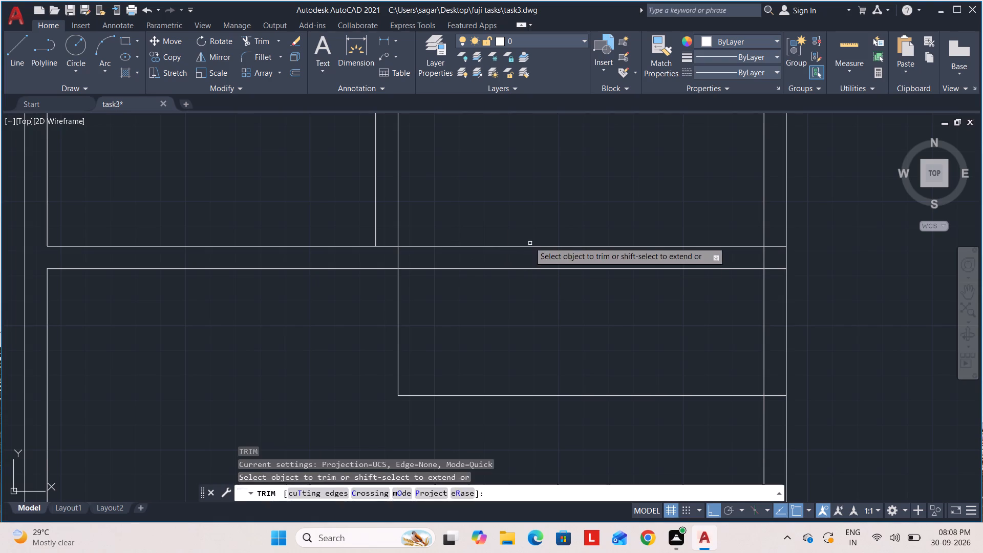
left_click(528, 230)
left_click(545, 296)
key("Escape")
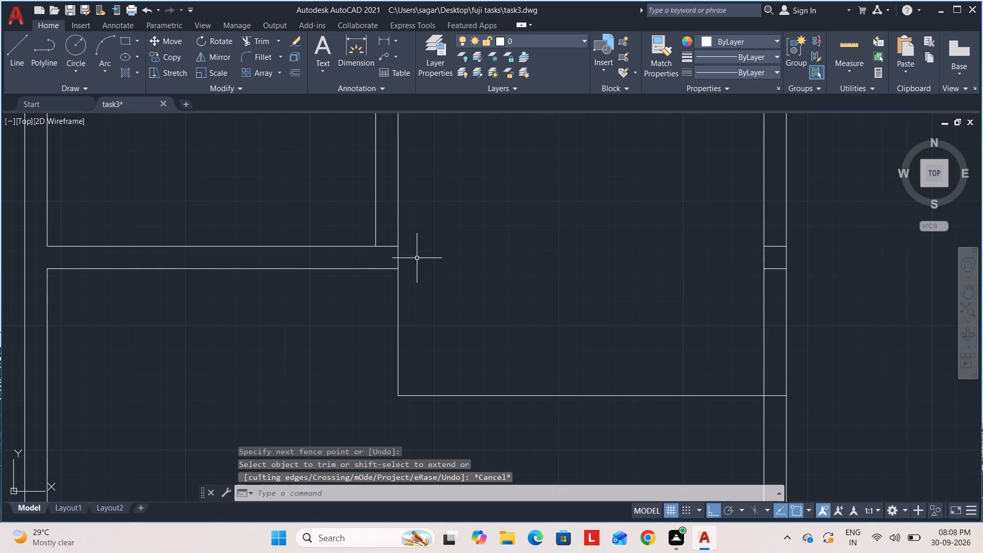
key("Escape")
key("Escape")
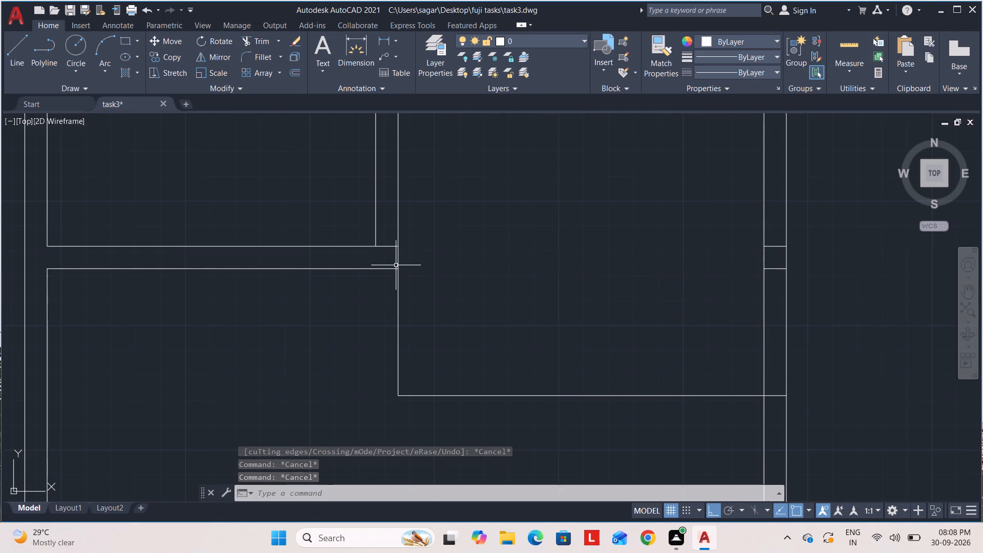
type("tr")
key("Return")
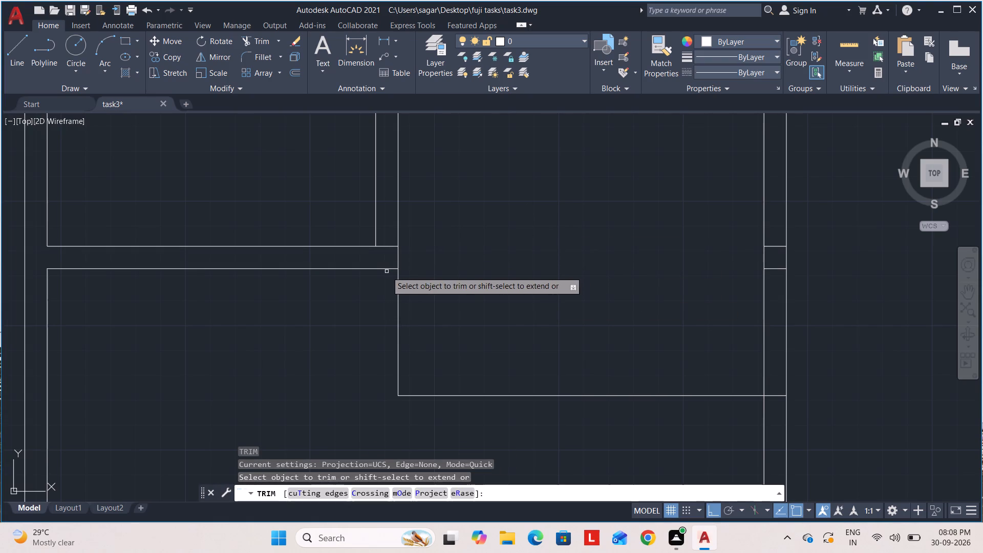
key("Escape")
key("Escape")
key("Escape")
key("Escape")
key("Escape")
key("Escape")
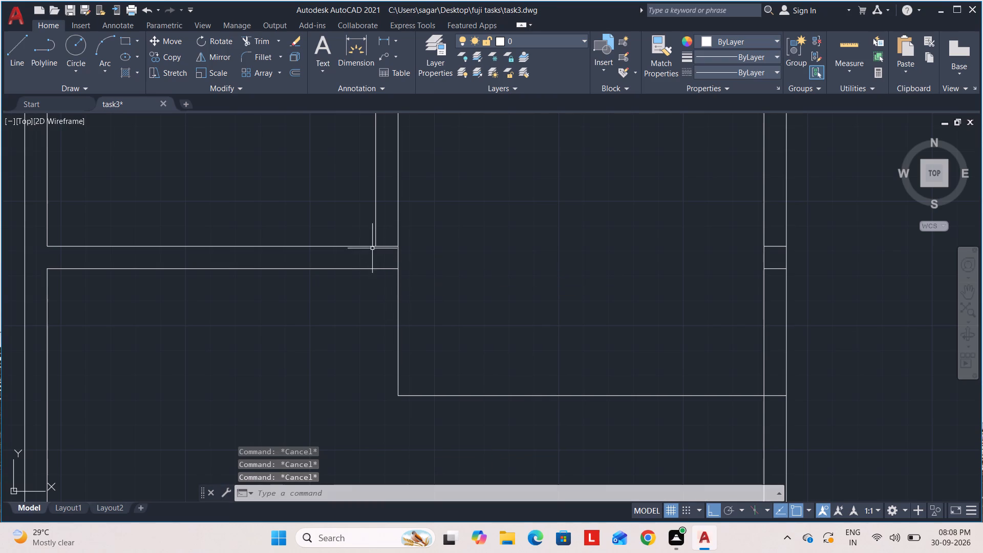
Extend the partition's left line down to the lower line of the cross wall.
type("ex")
key("Return")
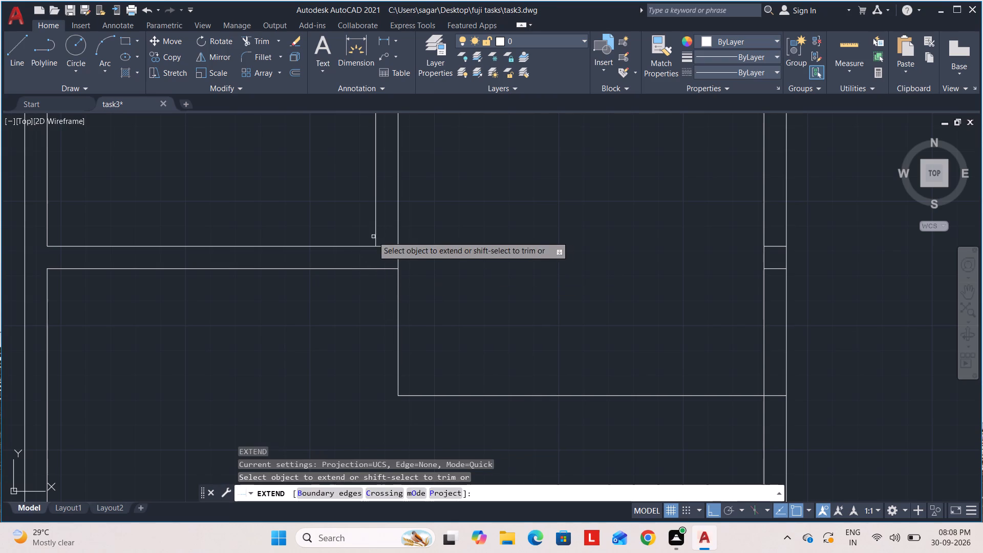
left_click(376, 233)
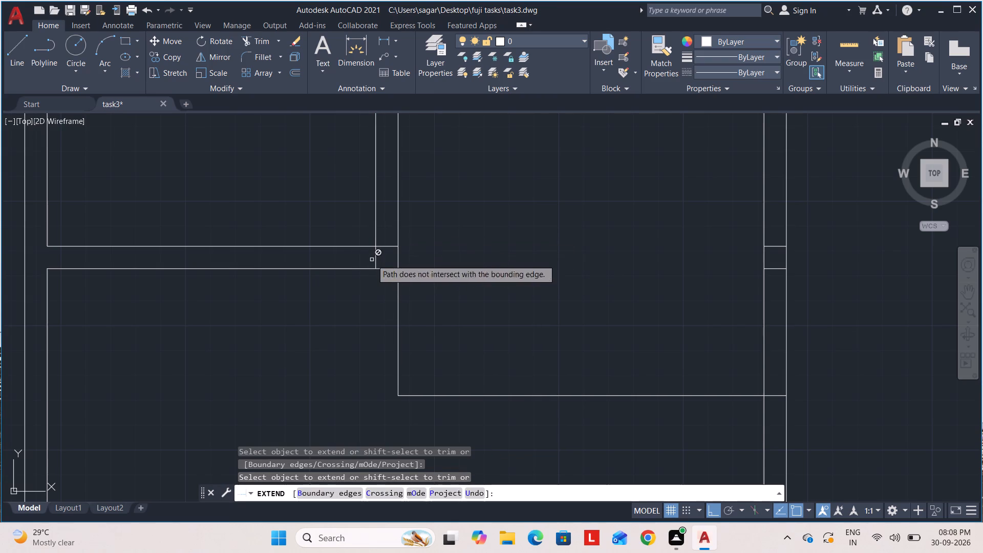
key("Escape")
key("Escape")
key("Escape")
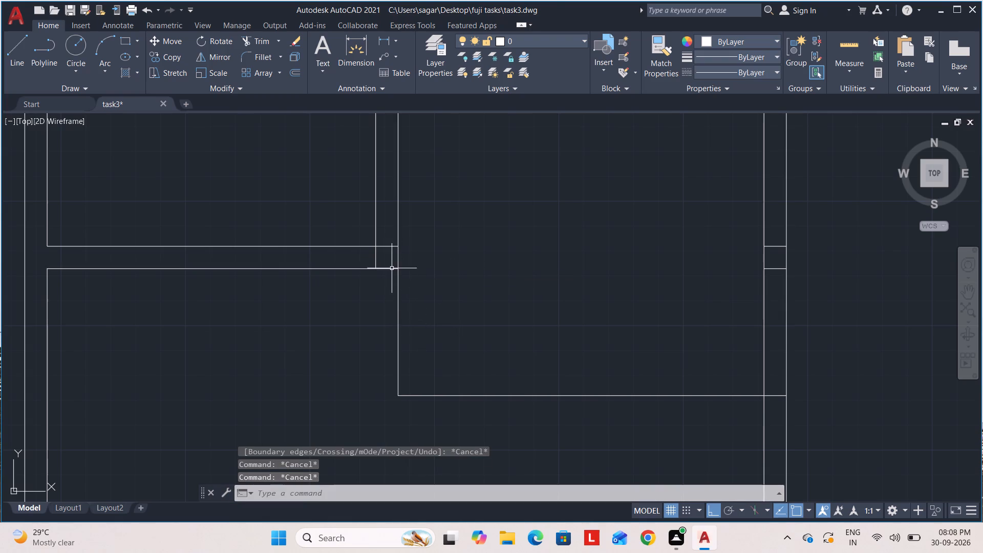
Stretch the left end of the right room's bottom line 9" to the left.
left_click(419, 395)
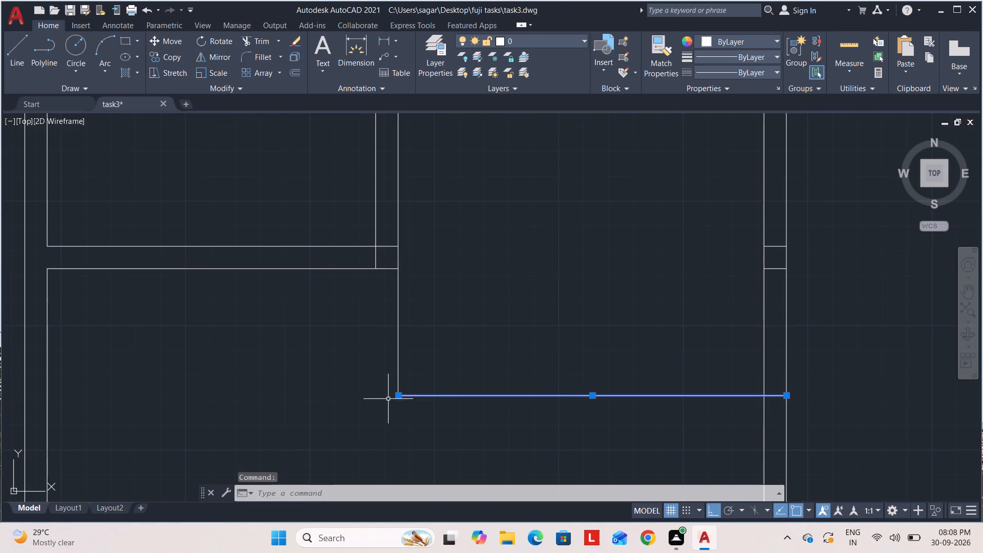
left_click(397, 397)
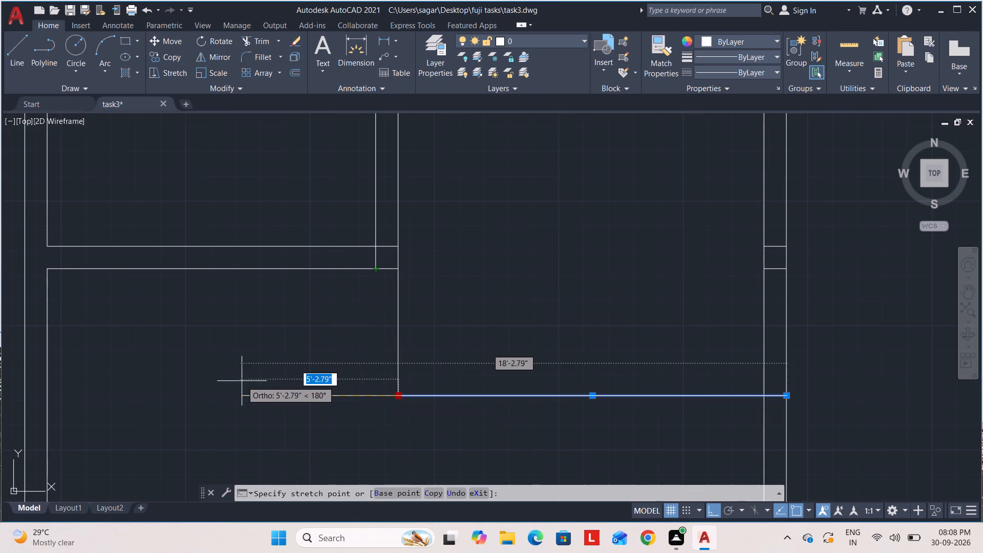
key("9")
key("Return")
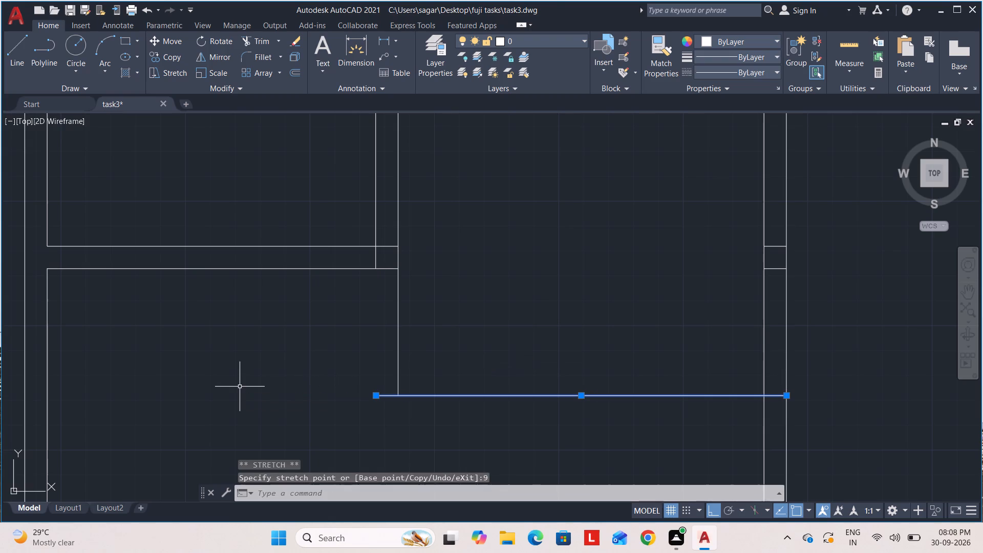
Extend the partition's left line down to the right room's bottom line.
key("Escape")
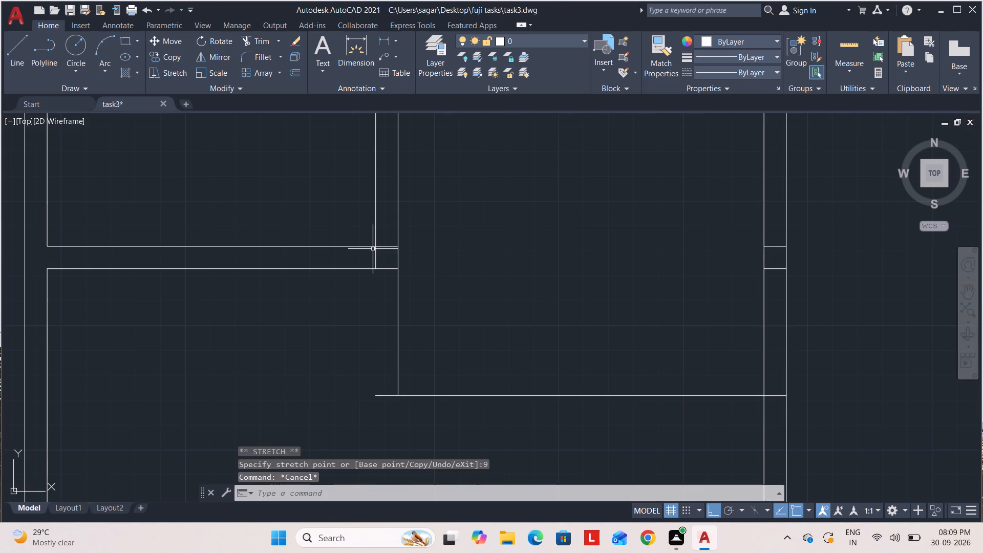
type("ex")
key("Return")
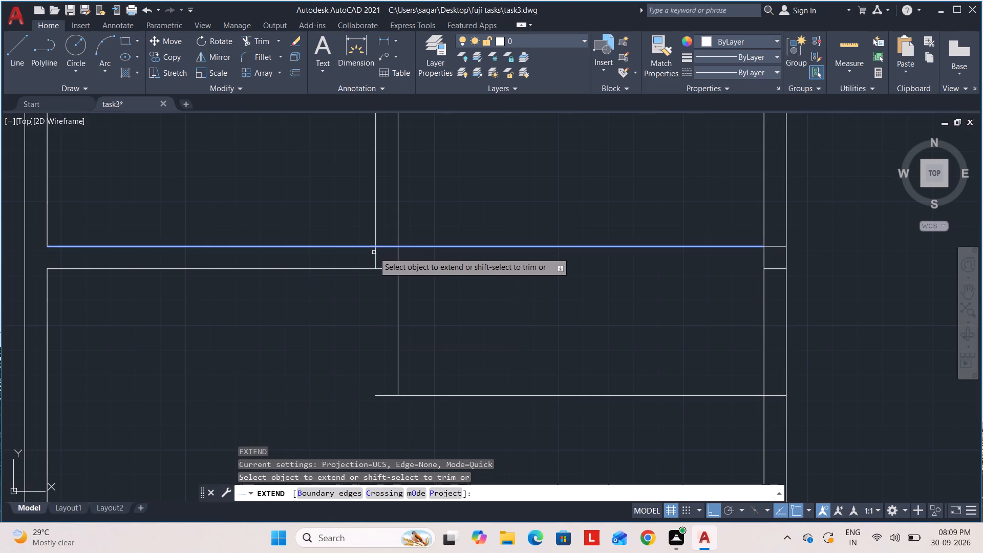
left_click(374, 254)
key("Escape")
key("Escape")
key("Escape")
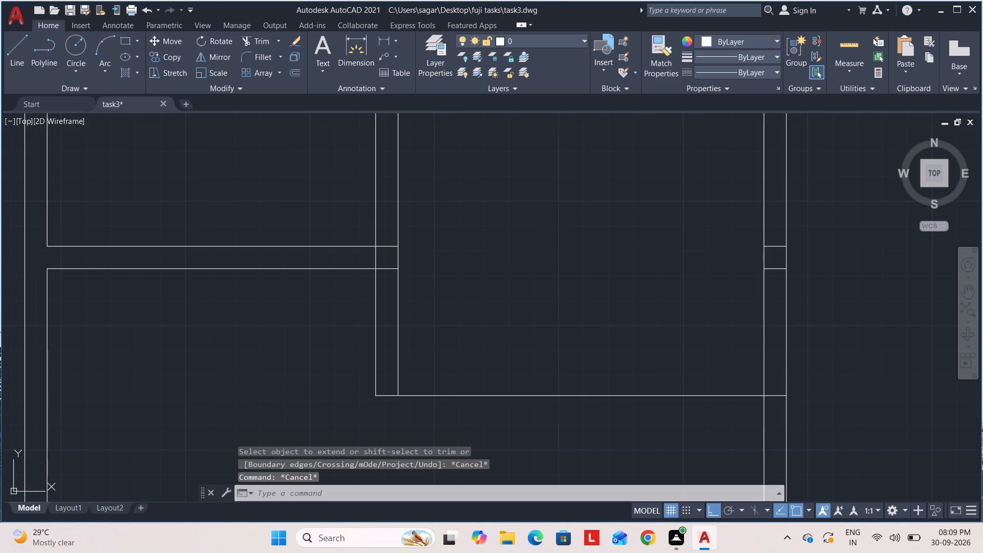
Trim the partition's left line between the cross wall lines and both cross wall stubs inside the partition to open the junction.
key("t")
key("r")
key("Return")
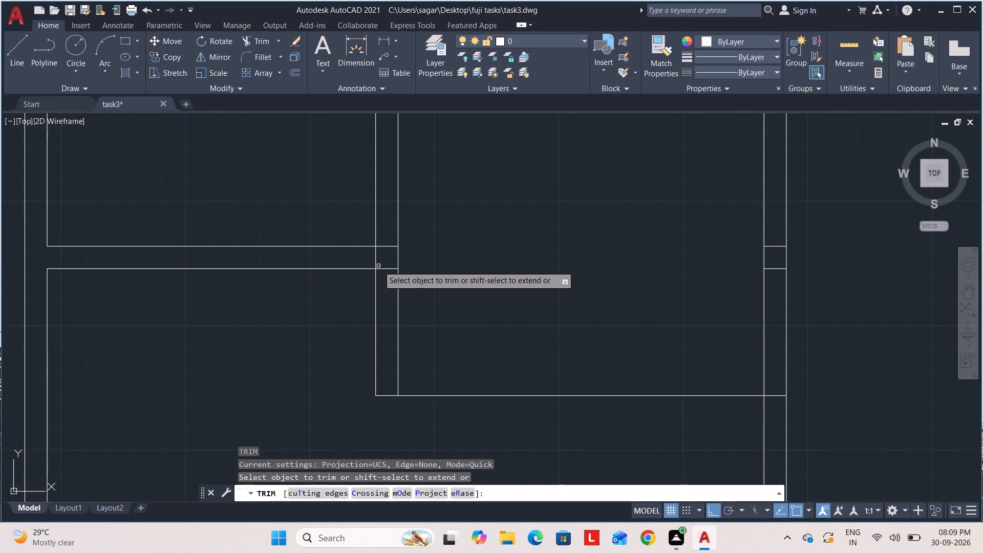
left_click(374, 262)
left_click(386, 246)
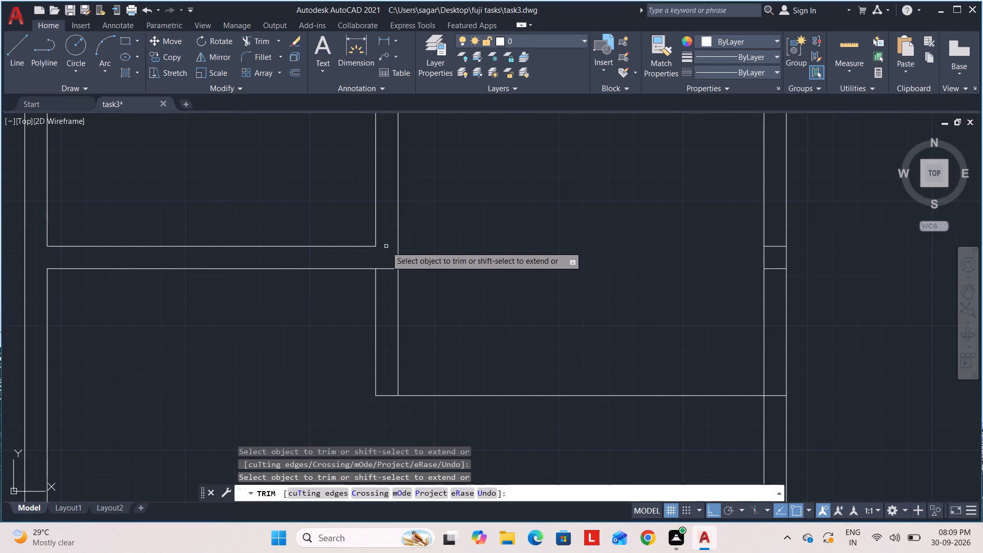
left_click(386, 265)
left_click(386, 269)
key("Escape")
key("Escape")
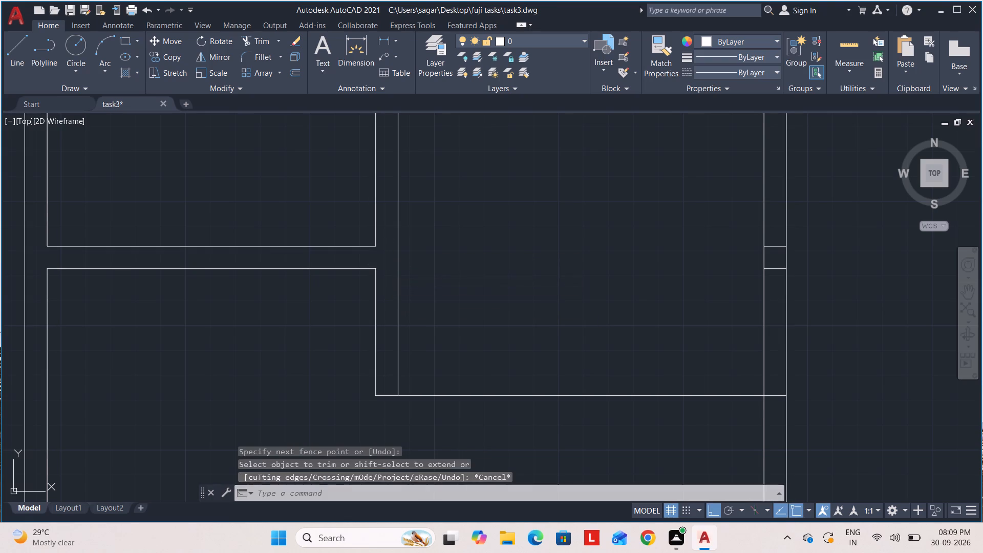
Offset the right room's bottom line 9" downward to form the wall's lower face.
scroll(377, 261, "down", 3)
middle_click_drag(375, 261, 304, 255)
scroll(312, 305, "up", 2)
key("Escape")
key("Escape")
key("Escape")
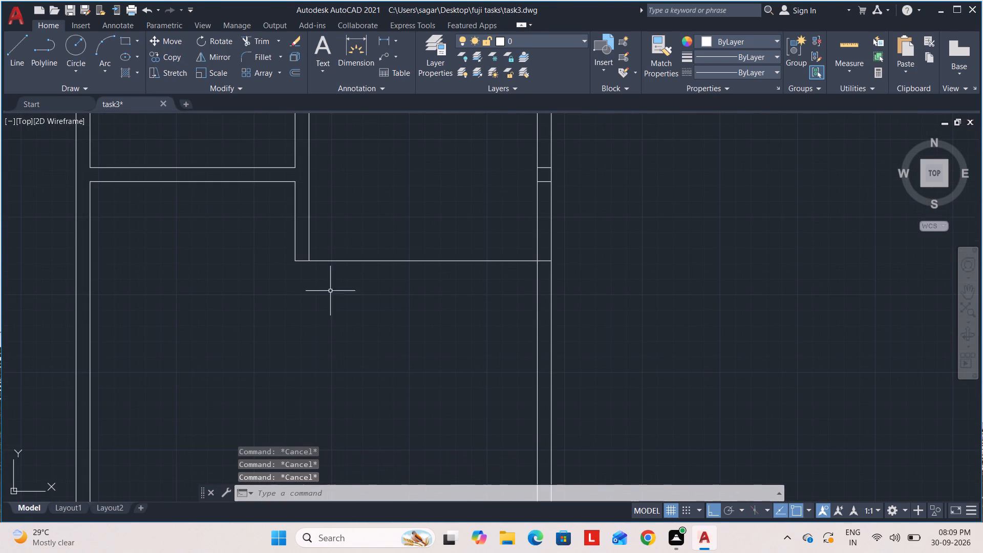
key("o")
key("Return")
key("Return")
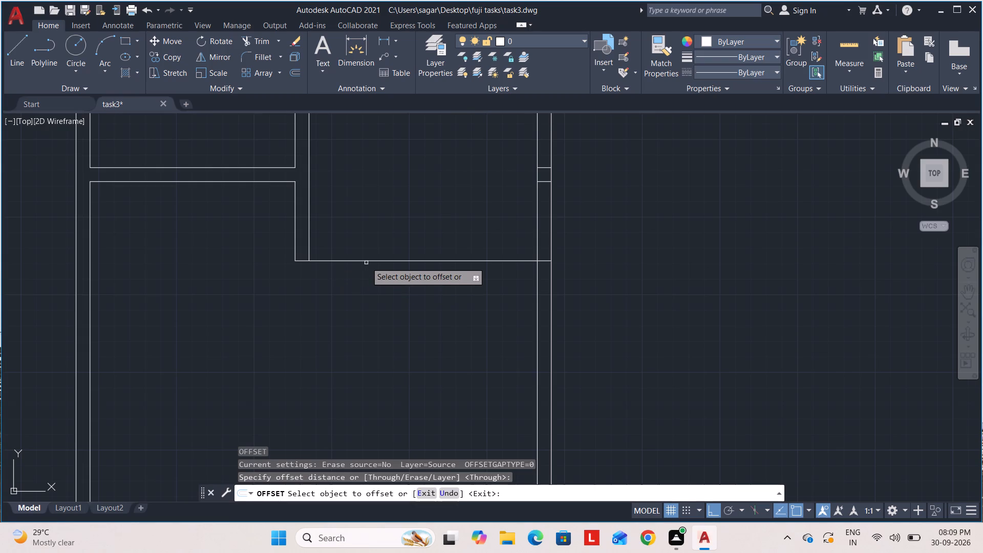
left_click(367, 261)
key("9")
key("Return")
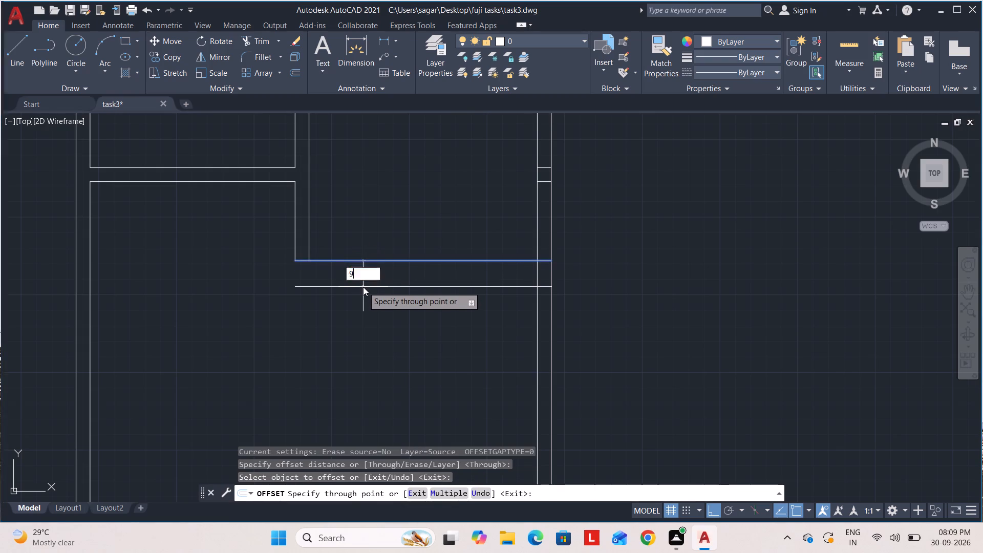
key("Escape")
key("Escape")
key("Escape")
key("Escape")
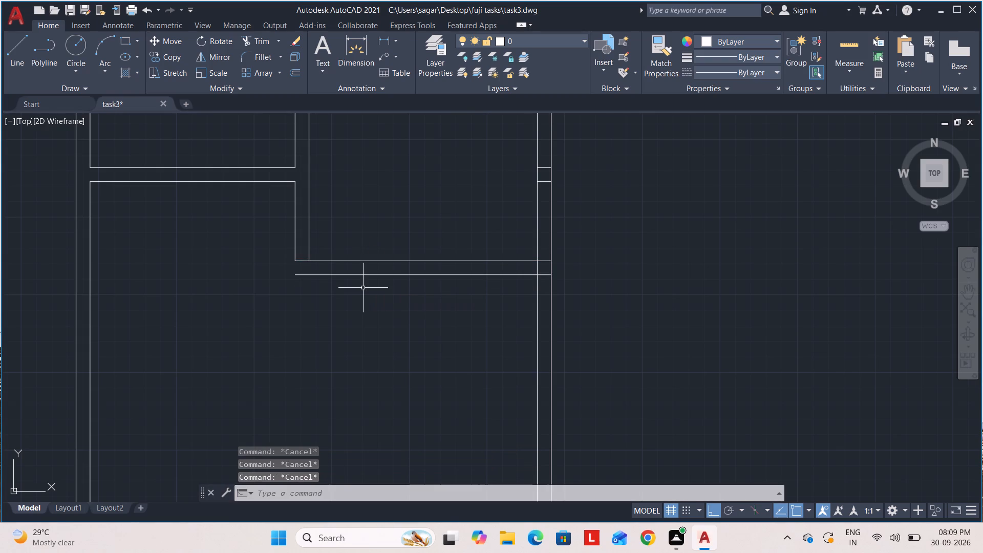
Extend the partition's left line down to the lower face of the right room's bottom wall.
type("ex")
key("Return")
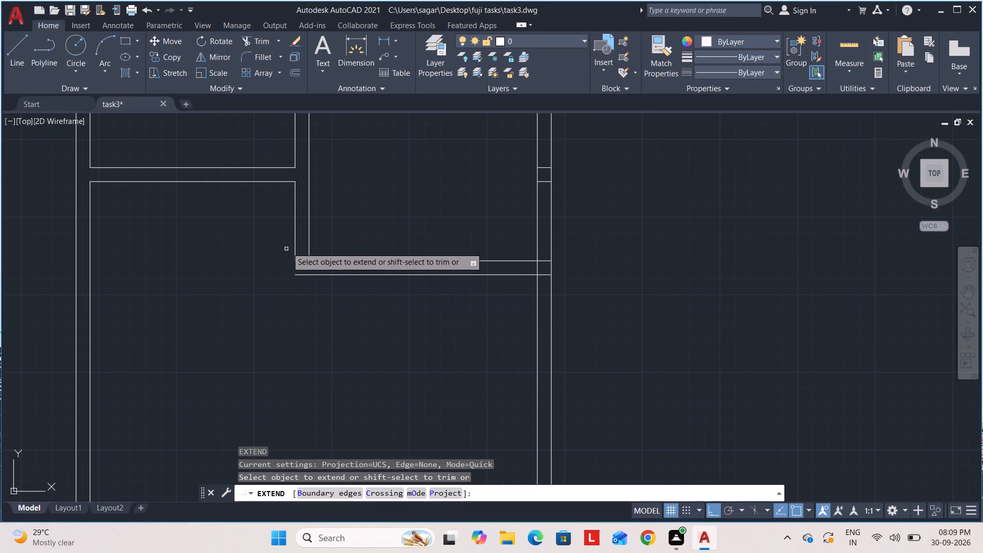
left_click(294, 243)
key("Escape")
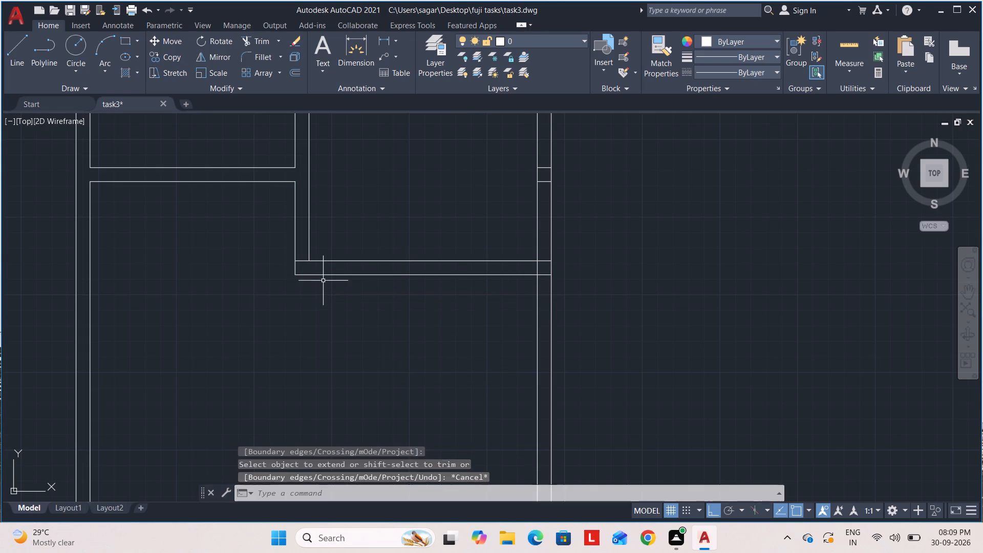
key("Escape")
key("Escape")
key("Escape")
Trim the piece of the right room's bottom line that crosses the partition at the lower-left corner.
key("t")
key("r")
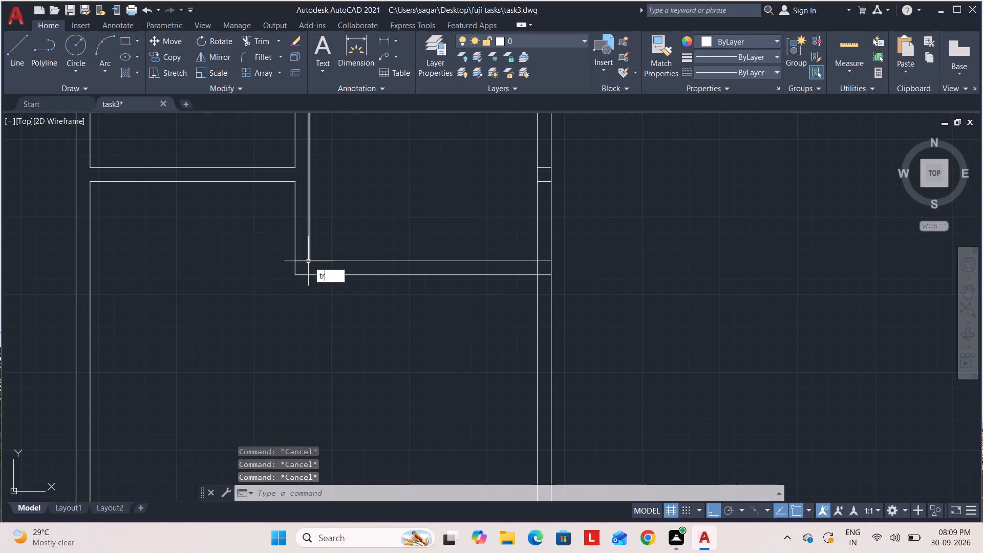
key("Return")
scroll(298, 263, "up", 2)
left_click(307, 254)
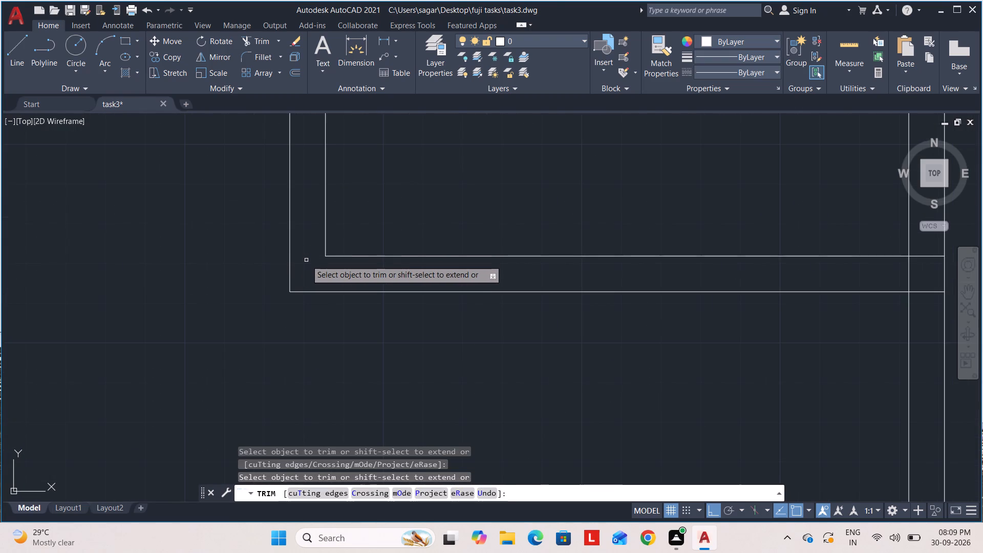
key("Escape")
key("Escape")
key("Escape")
Offset the lower line of the left room's cross wall 14'4" downward.
scroll(303, 254, "down", 4)
middle_click(303, 254)
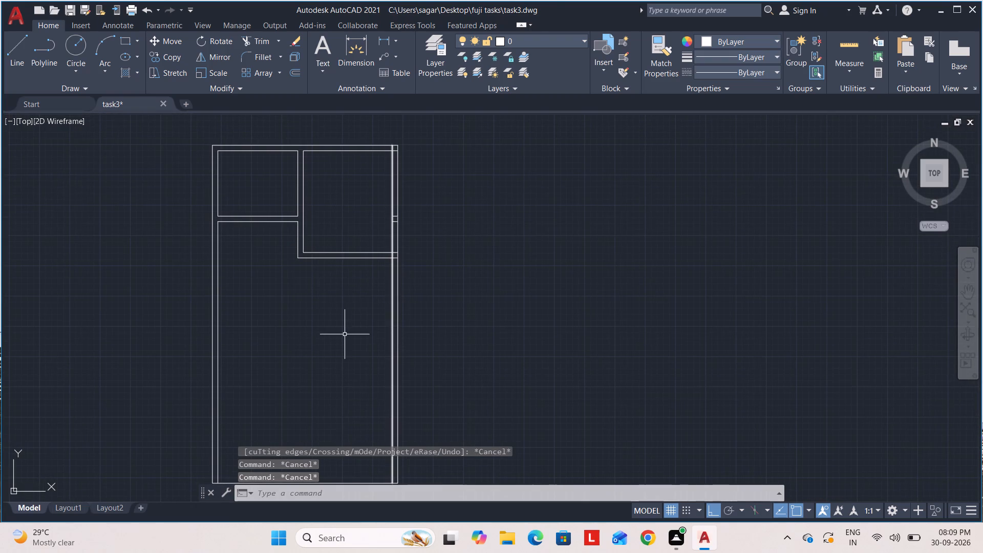
middle_click_drag(345, 333, 348, 315)
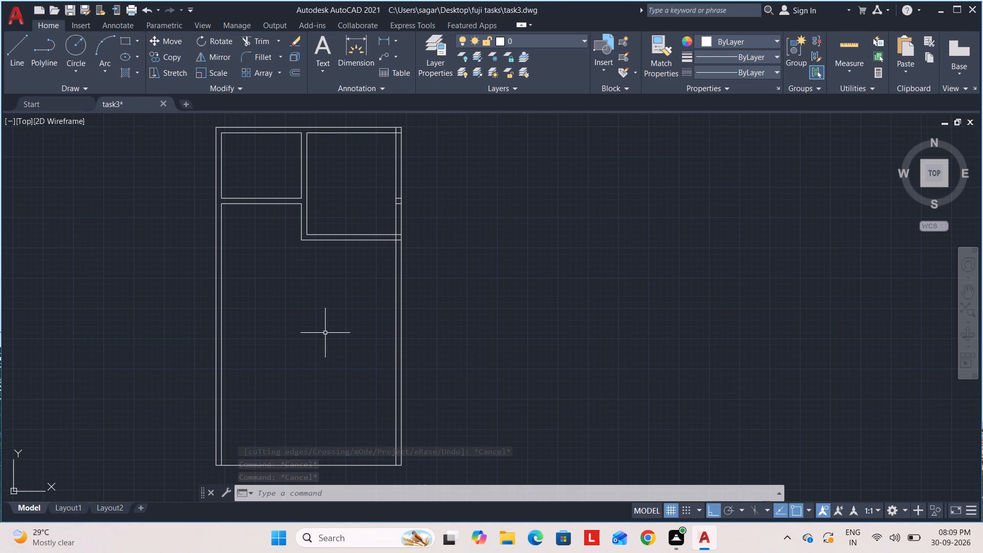
key("Escape")
key("Escape")
key("Escape")
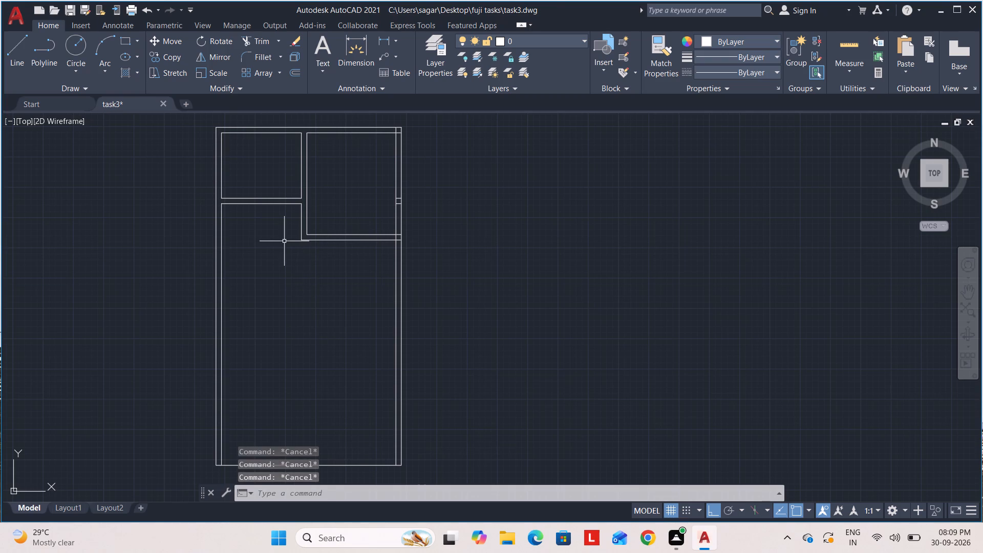
key("o")
key("Return")
key("Return")
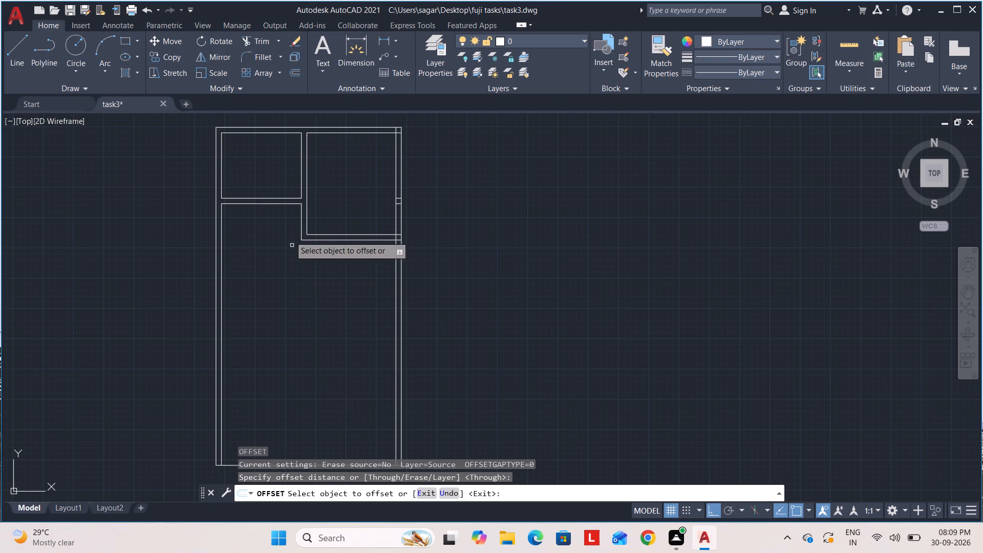
left_click(261, 203)
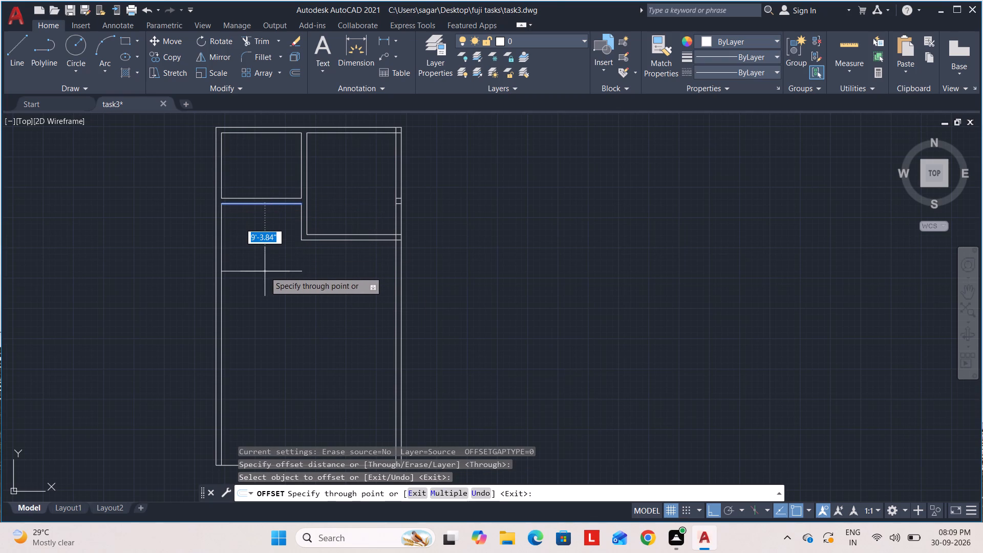
type("14")
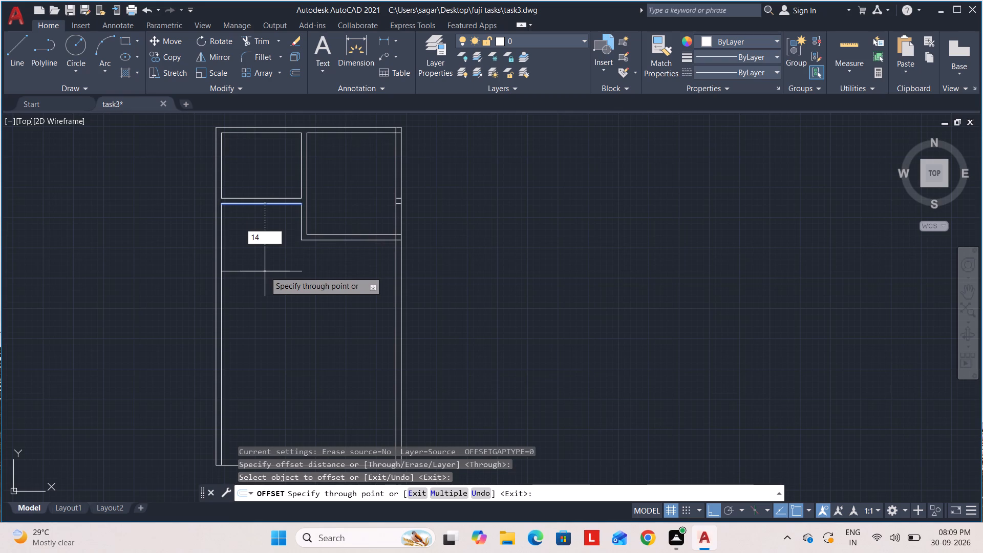
key("apostrophe")
type("4\"")
key("Return")
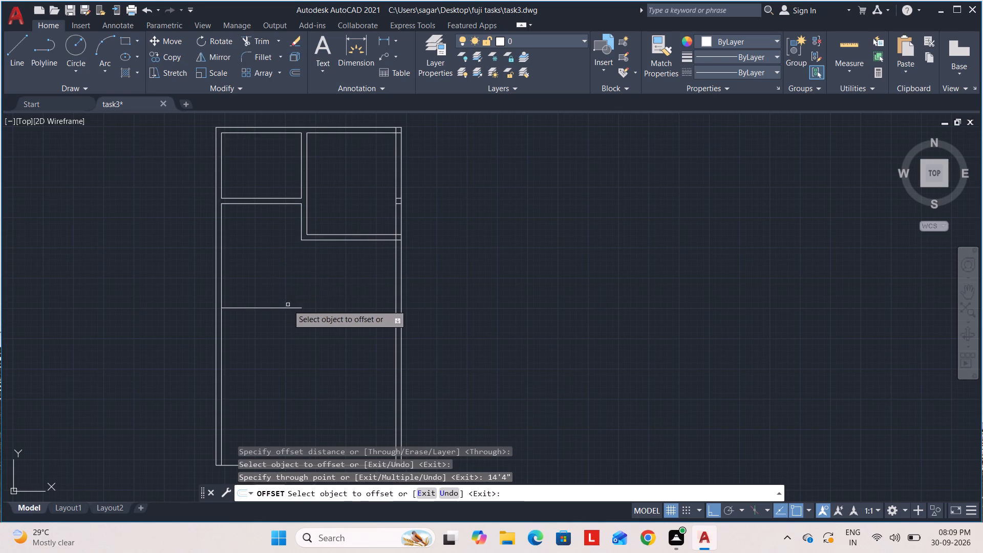
Offset the line 14'4" below the cross wall another 9" downward to make a second wall line.
left_click(265, 308)
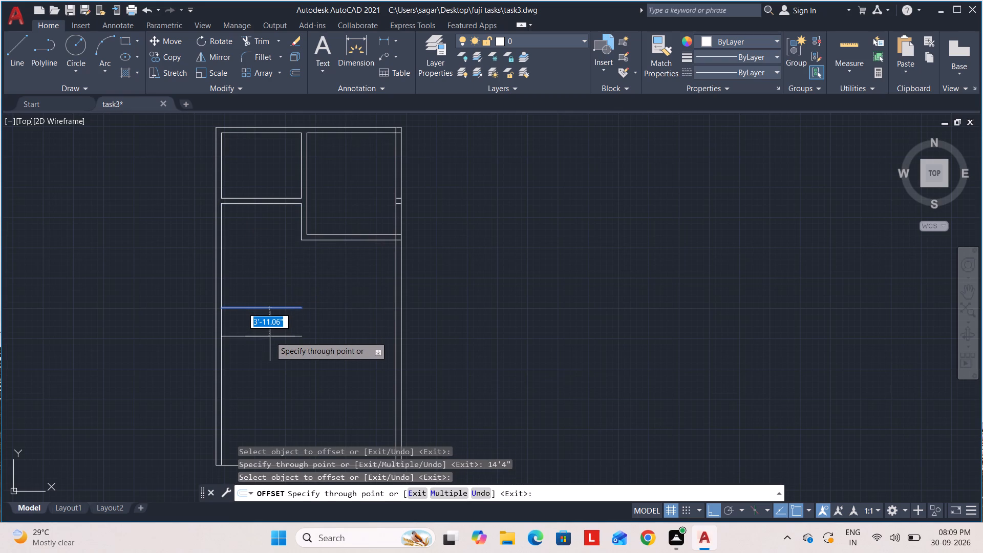
key("9")
key("Return")
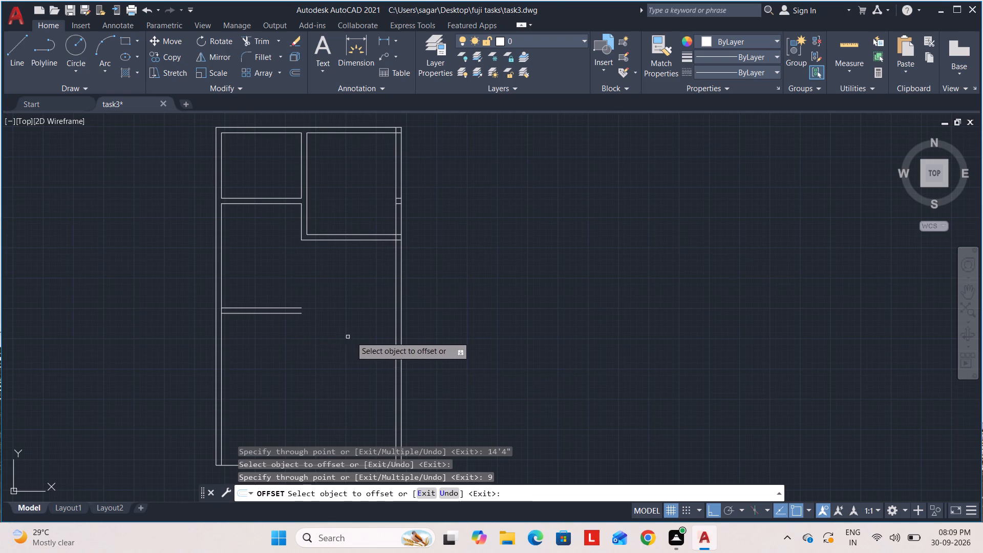
key("Escape")
key("Escape")
key("Escape")
key("Escape")
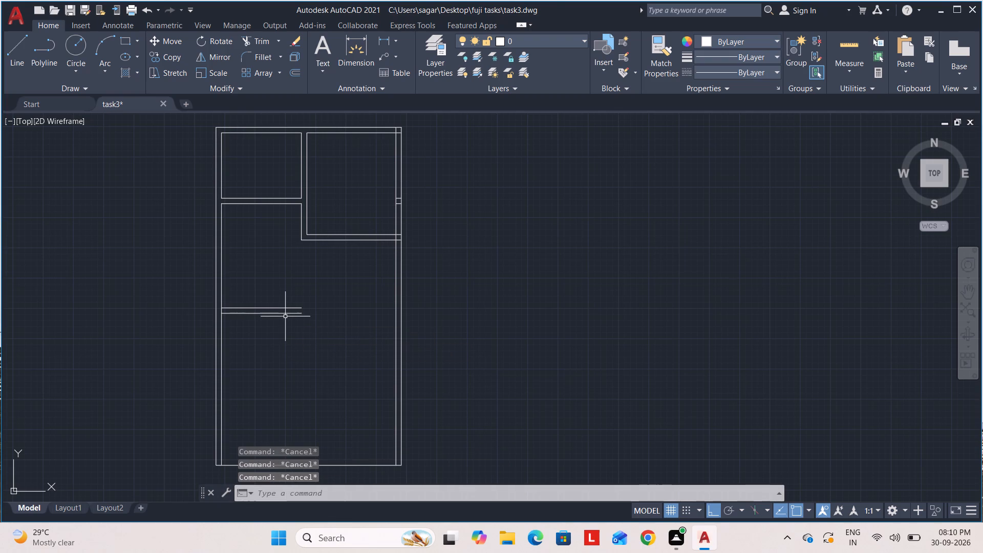
Extend both lines of the new lower cross wall to the right side wall's inner line.
type("ex")
key("Return")
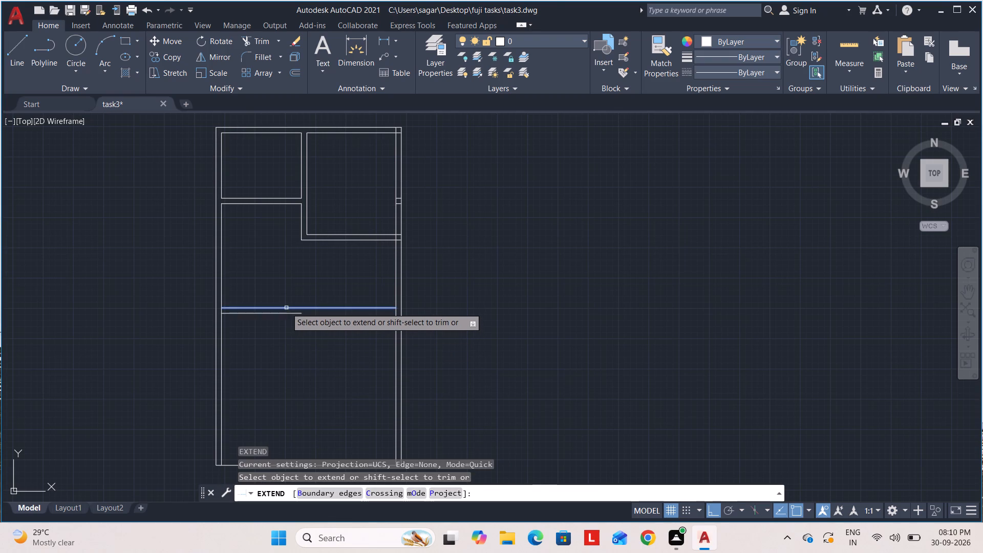
left_click(286, 308)
left_click(290, 316)
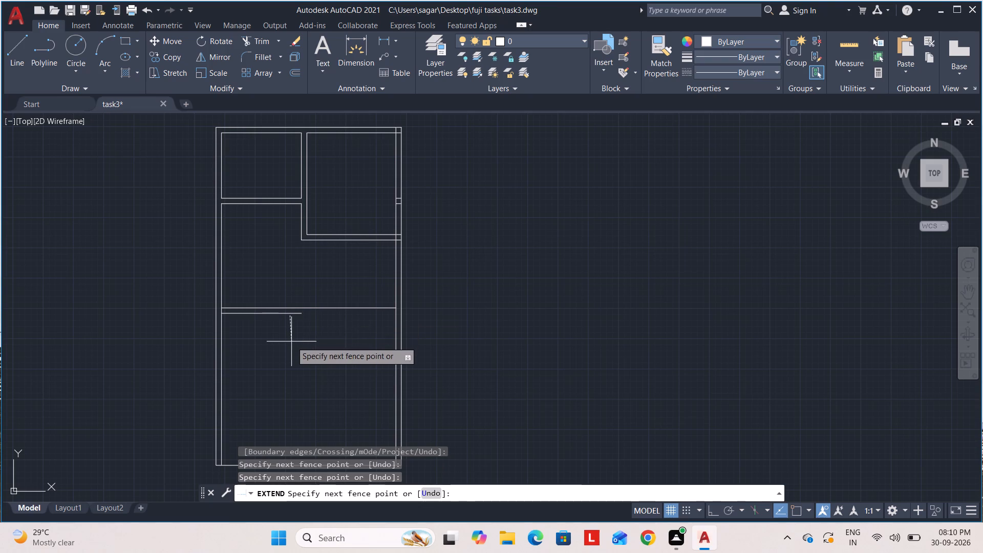
key("Escape")
key("space")
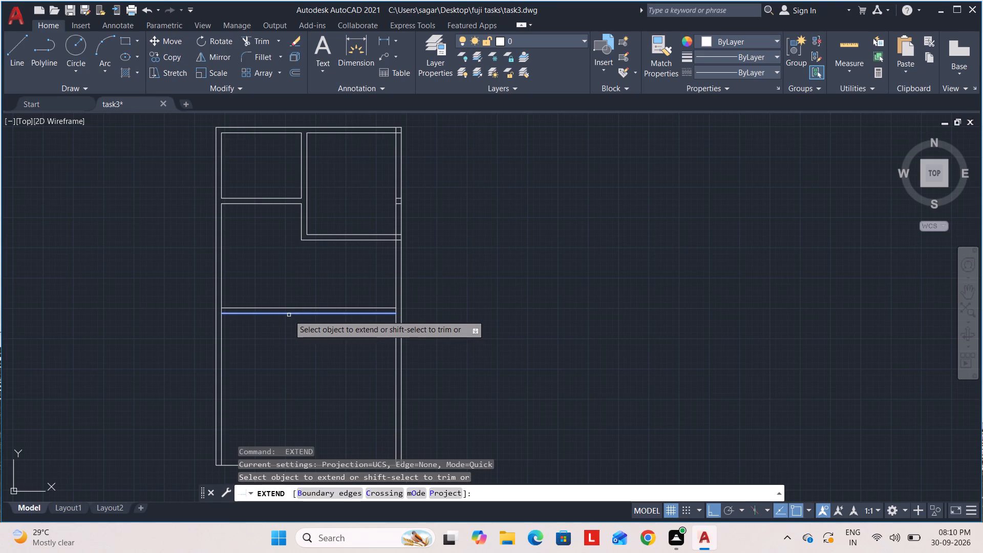
left_click(289, 315)
key("Escape")
key("Escape")
key("Escape")
key("Escape")
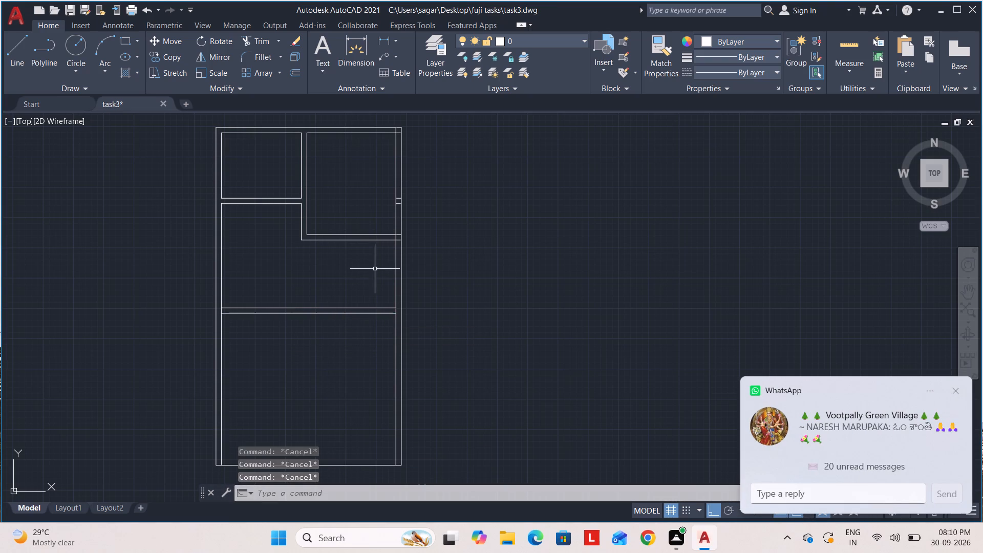
Offset the lower face of the right room's bottom wall 4'6" downward.
key("o")
key("Return")
key("Return")
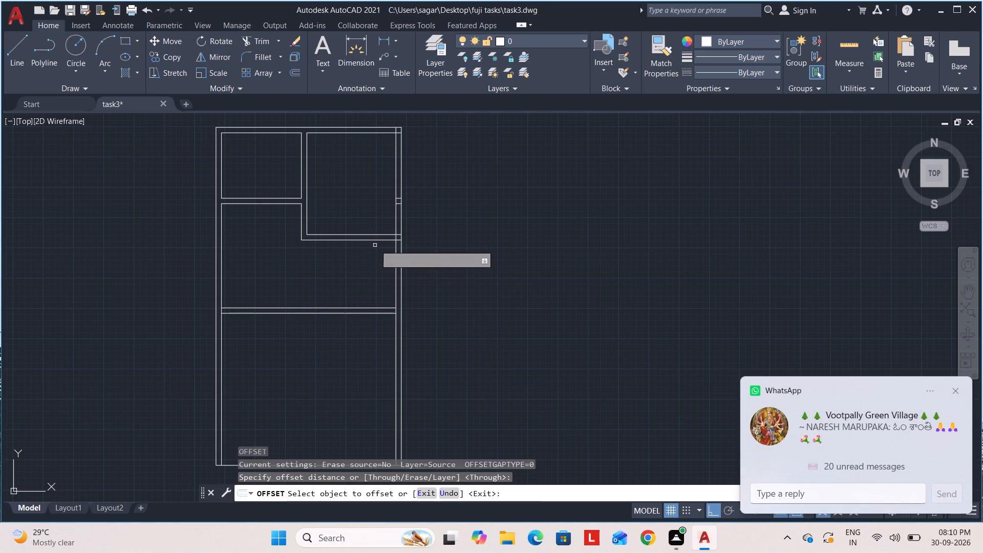
left_click(376, 241)
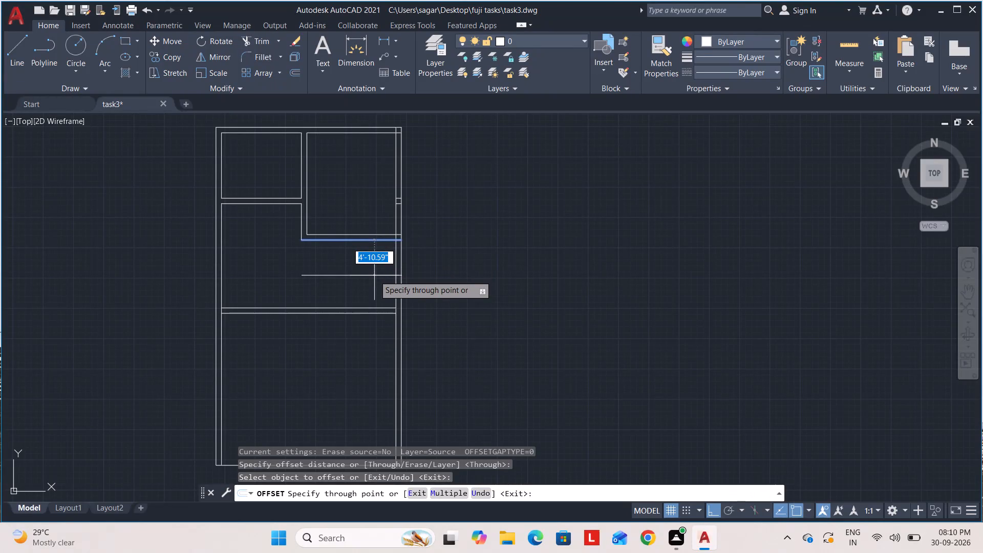
type("4'6")
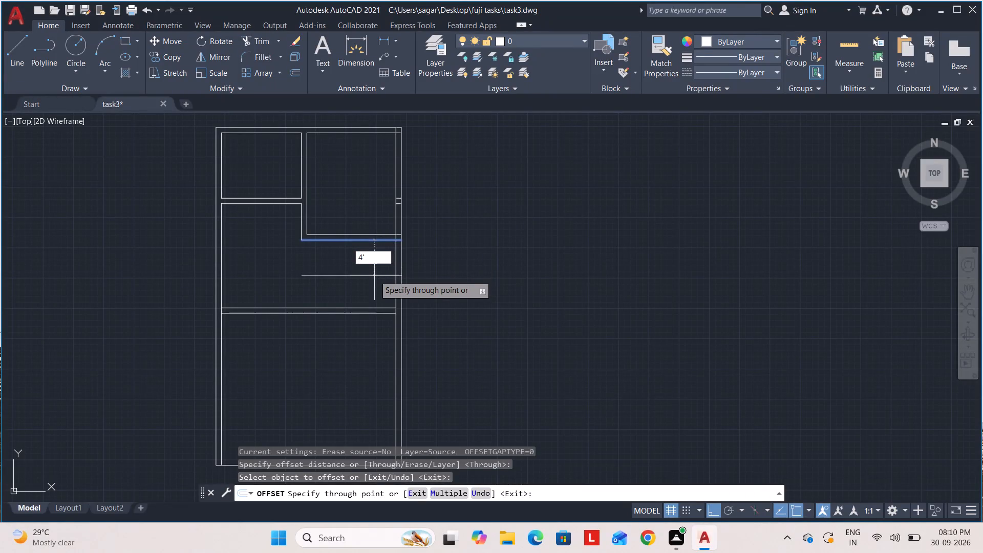
key("shift+quotedbl")
key("Return")
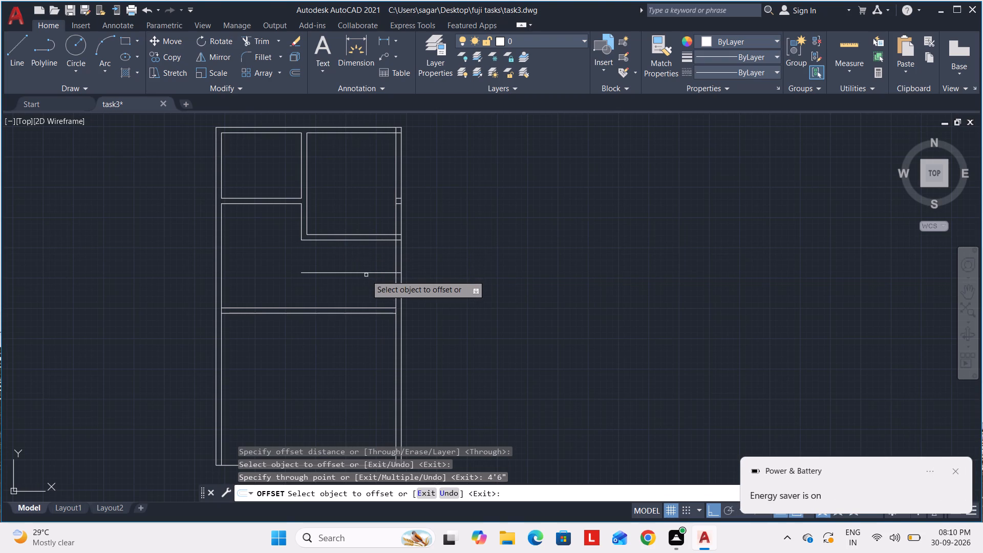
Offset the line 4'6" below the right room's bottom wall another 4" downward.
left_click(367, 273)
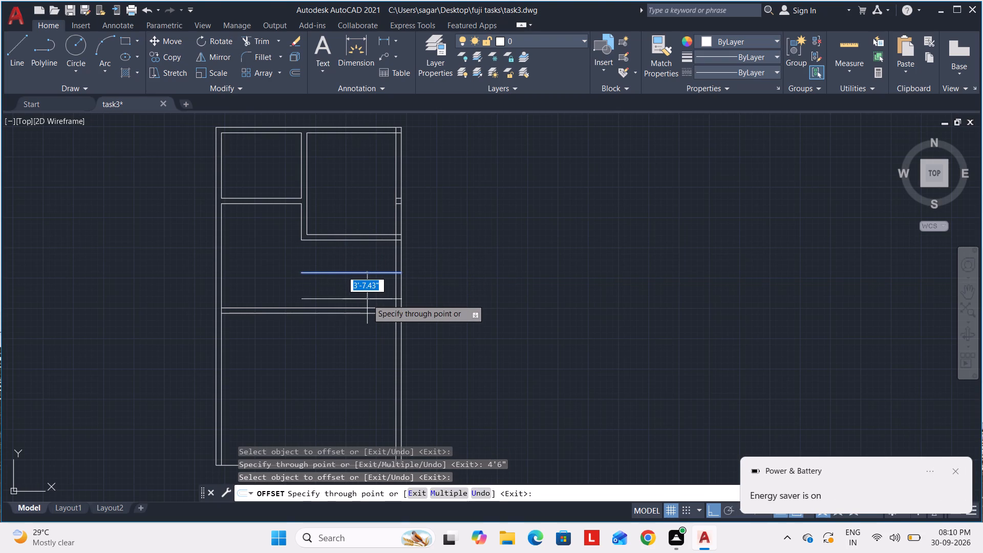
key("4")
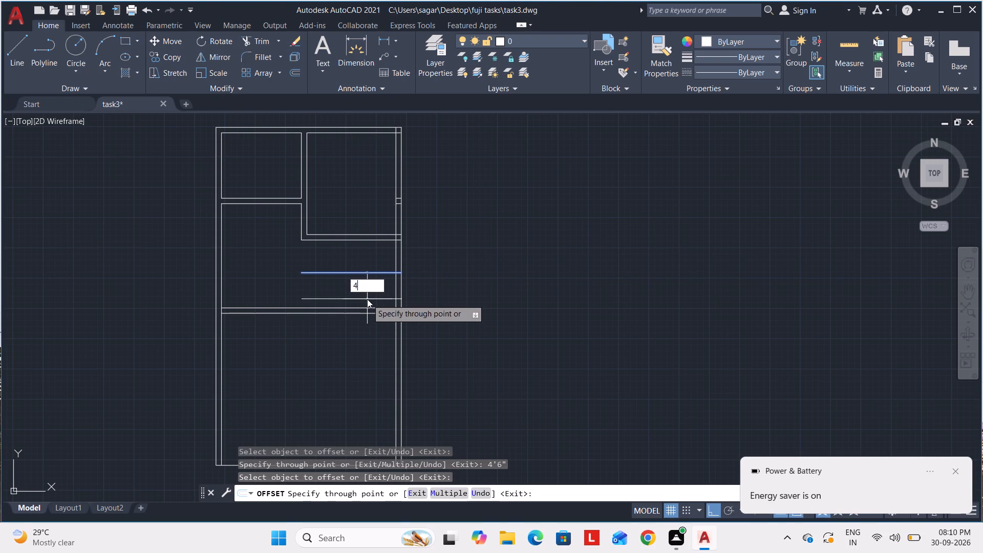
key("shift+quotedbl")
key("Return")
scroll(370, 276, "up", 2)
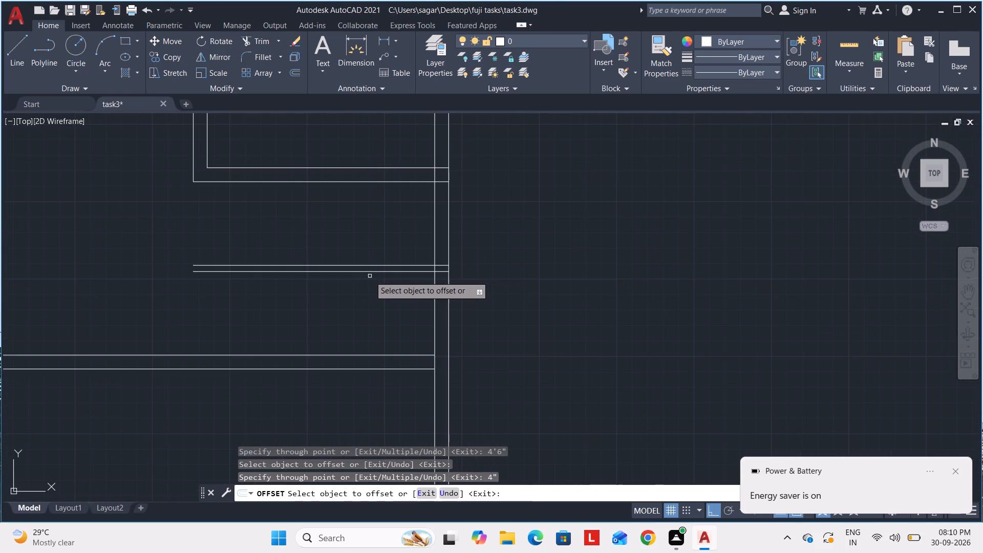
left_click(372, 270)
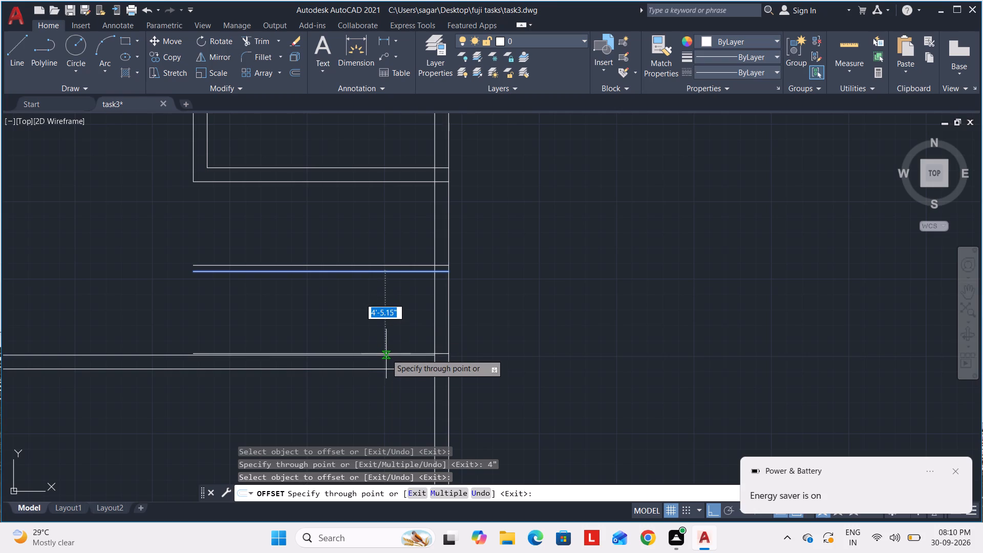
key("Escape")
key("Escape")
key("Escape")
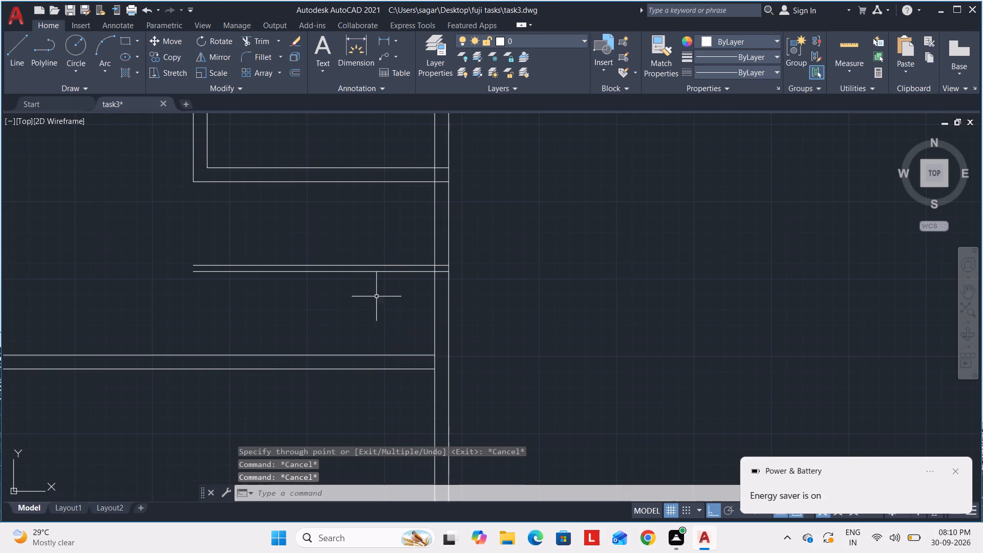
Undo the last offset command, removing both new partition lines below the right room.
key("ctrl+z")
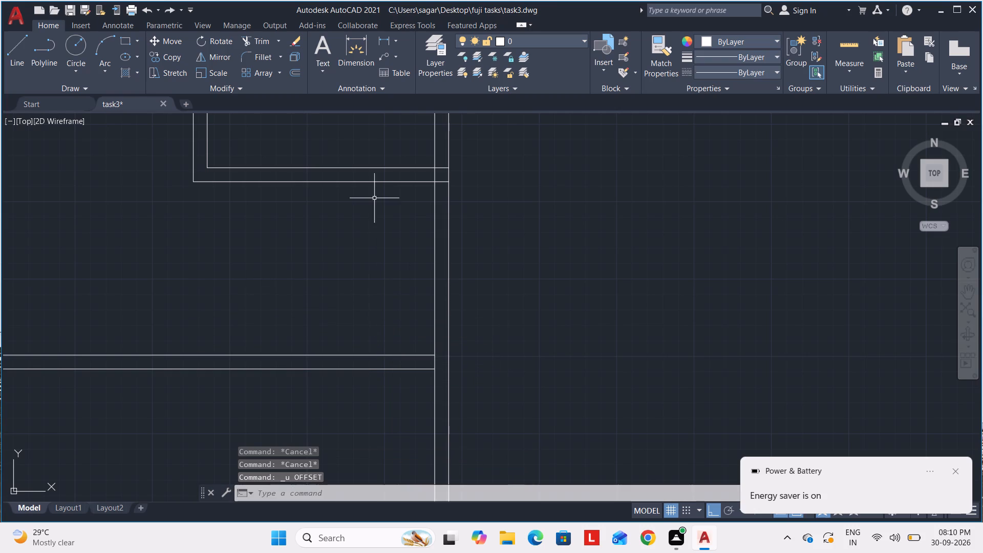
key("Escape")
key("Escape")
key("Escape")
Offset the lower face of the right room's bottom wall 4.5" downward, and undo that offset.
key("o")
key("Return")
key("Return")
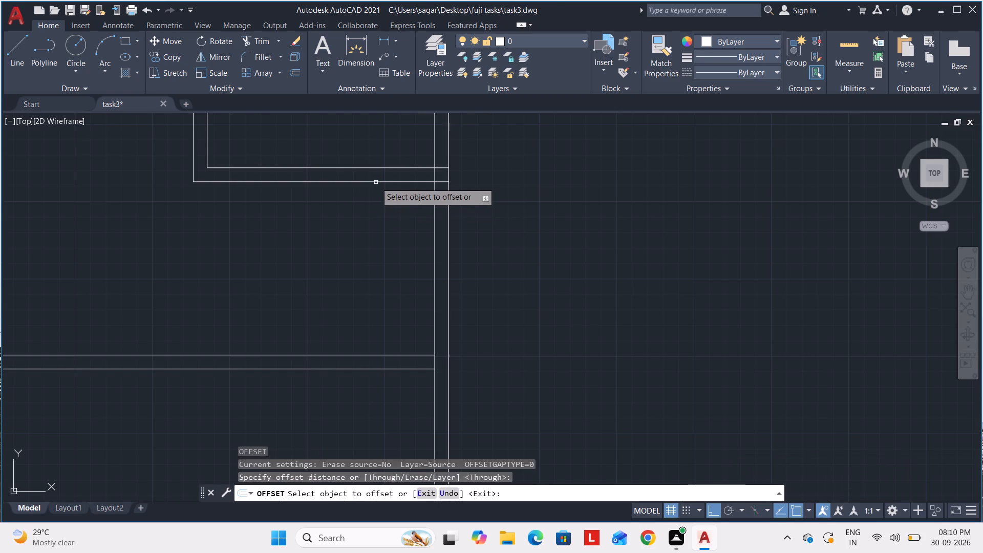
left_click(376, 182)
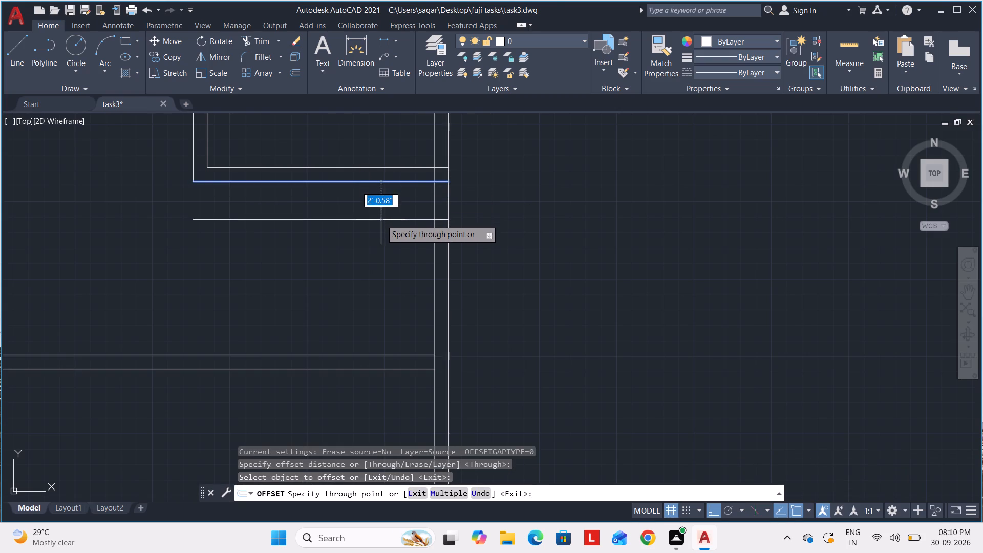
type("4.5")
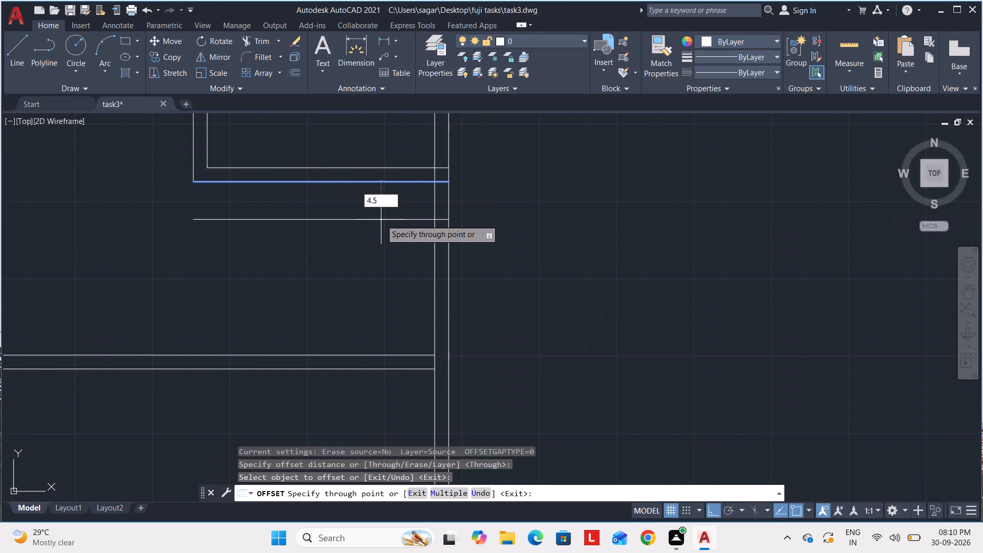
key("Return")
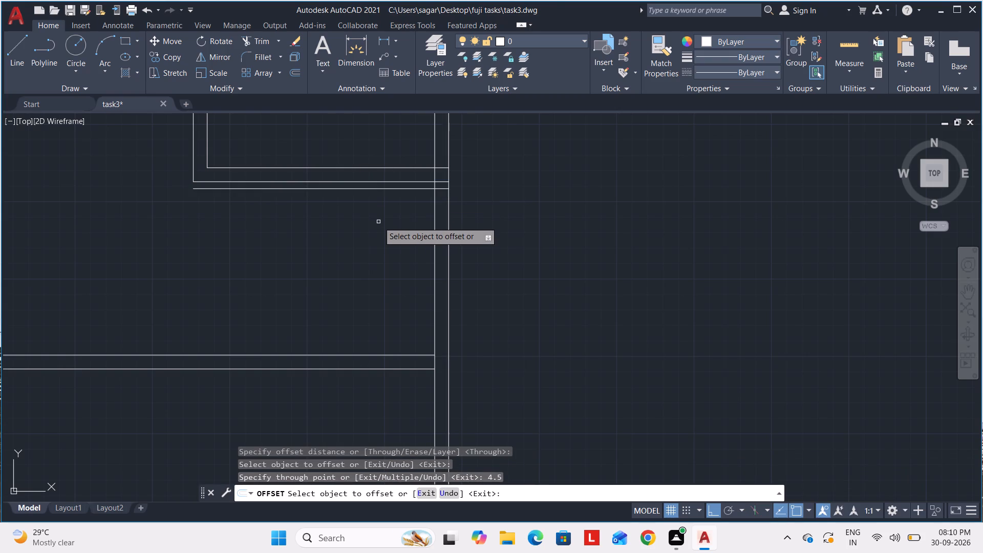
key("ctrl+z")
Offset the lower face of the right room's bottom wall 4'6" downward.
left_click(347, 183)
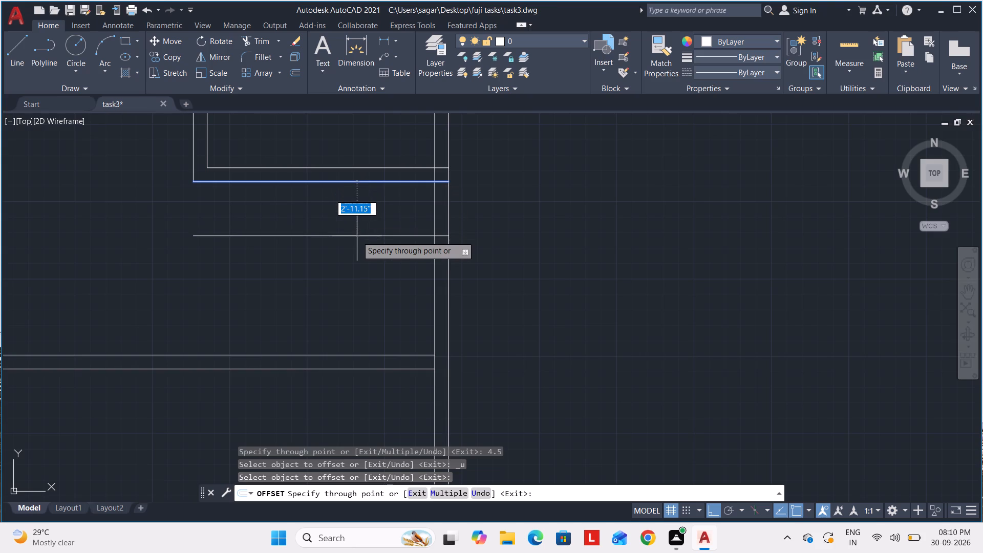
type("4'6\"")
key("Return")
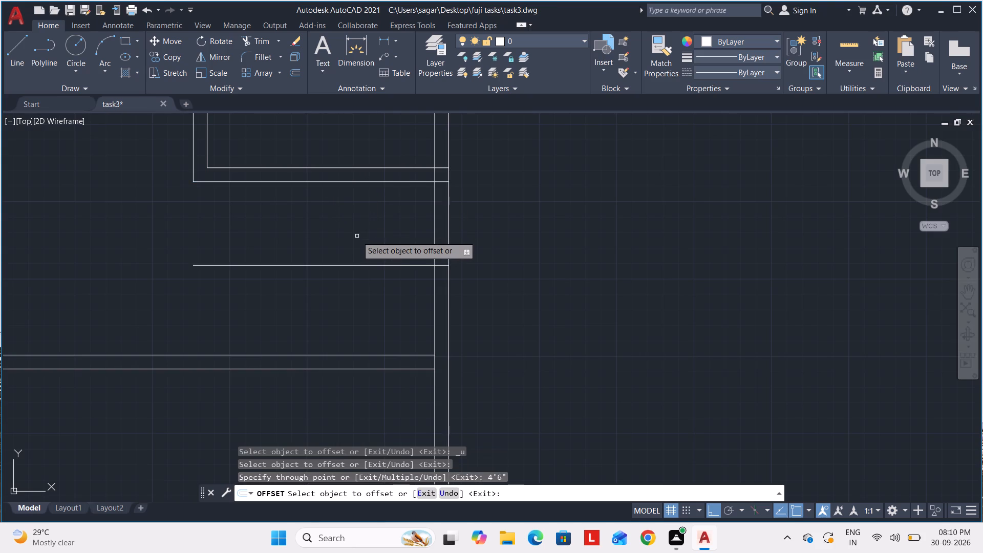
Offset the line 4'6" below the right room another 4.5" downward to form a thin partition.
left_click(360, 266)
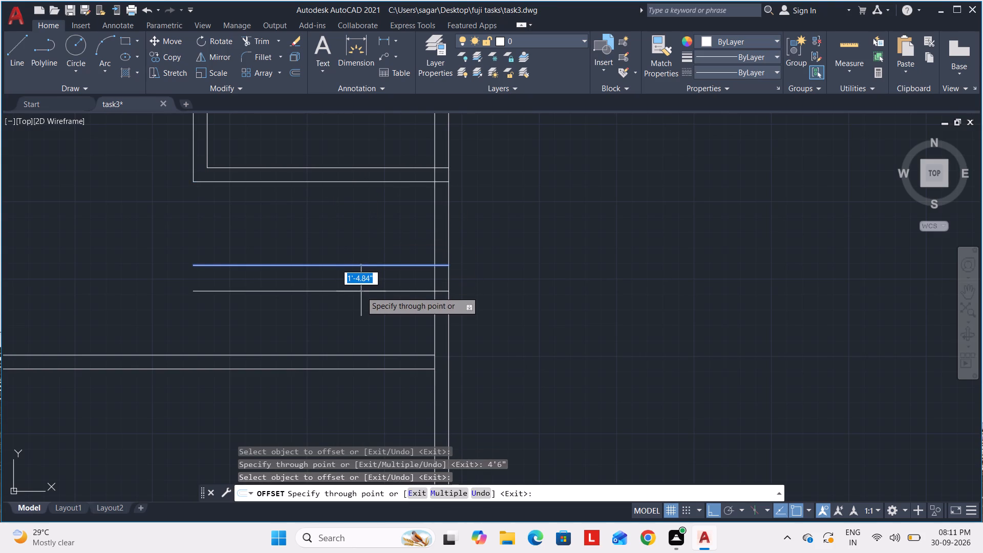
type("4.5")
key("Return")
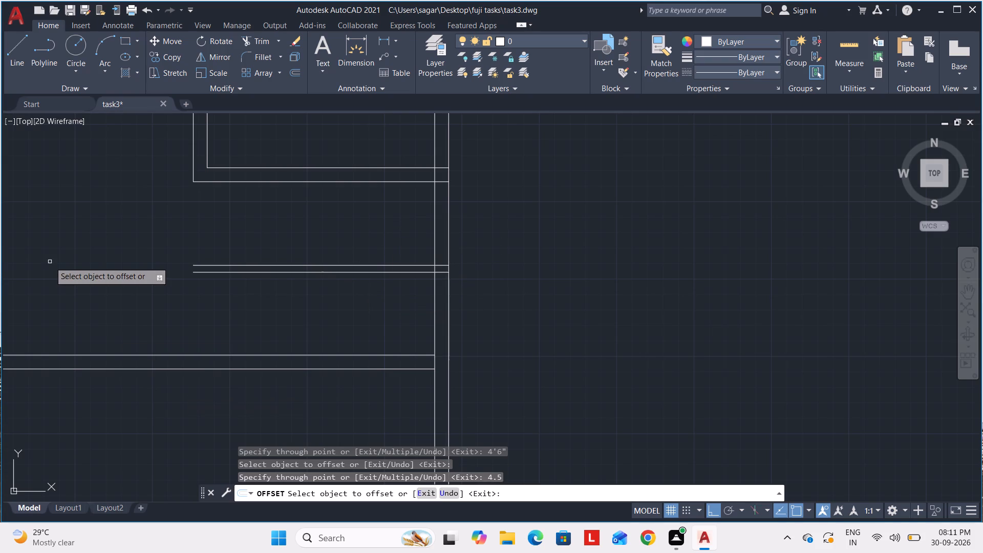
key("Escape")
key("Escape")
key("Escape")
key("Escape")
key("Escape")
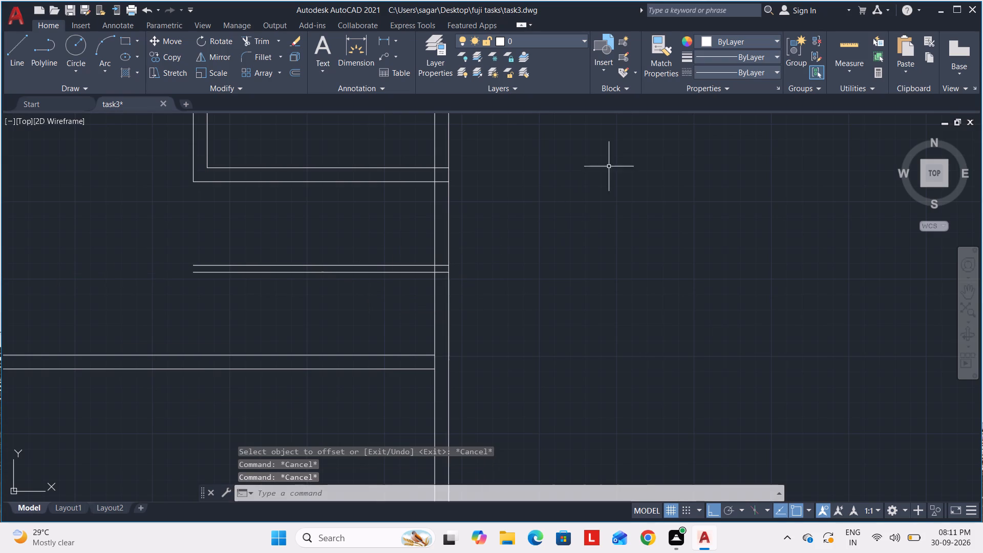
Trim the side wall's inner line and the lower face's overhang where the right room's bottom wall meets the right side wall.
key("t")
key("r")
key("Return")
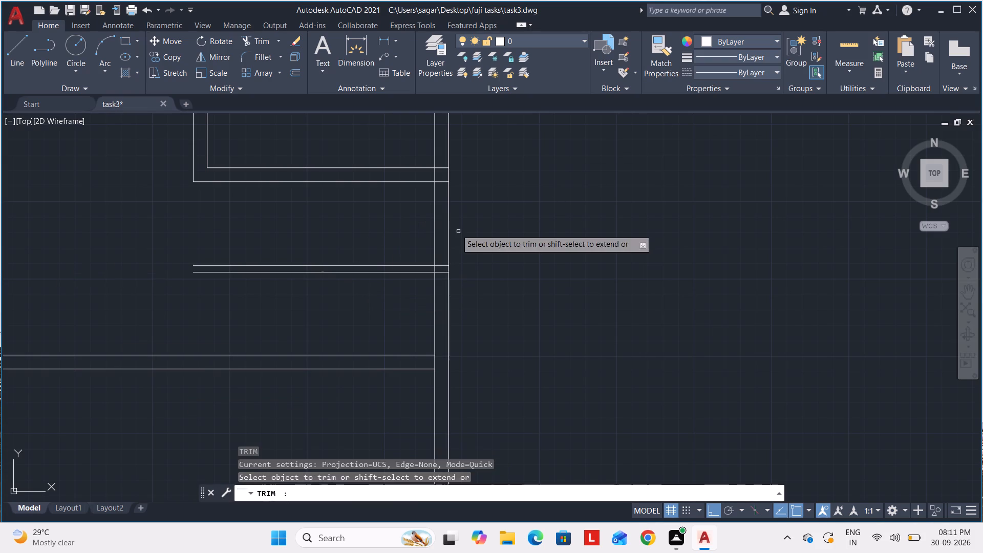
scroll(436, 171, "up", 1)
middle_click_drag(436, 172, 432, 183)
scroll(432, 183, "up", 1)
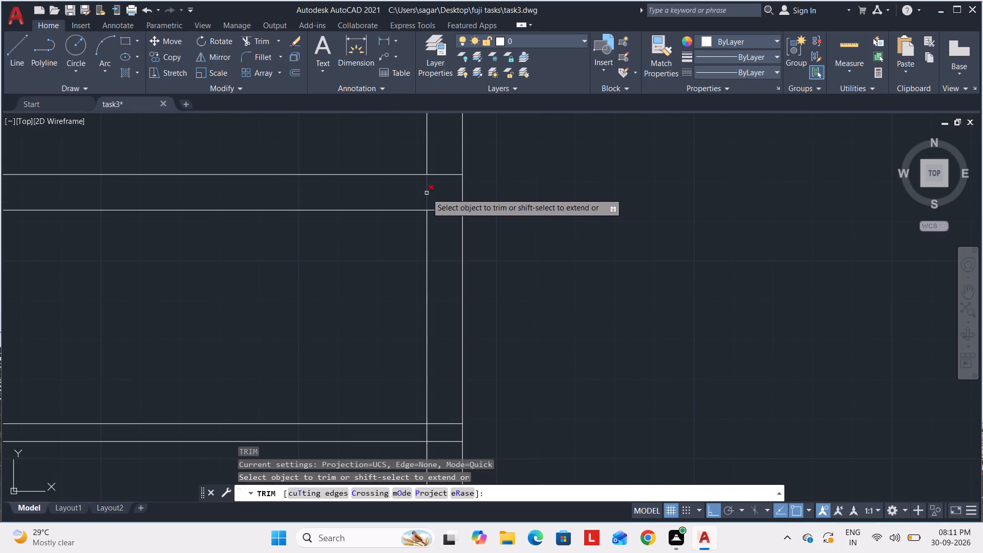
left_click(426, 193)
left_click_drag(441, 204, 447, 224)
Trim both ends of the 4.5" partition lines that run into the right side wall.
scroll(433, 260, "down", 1)
middle_click_drag(426, 245, 403, 166)
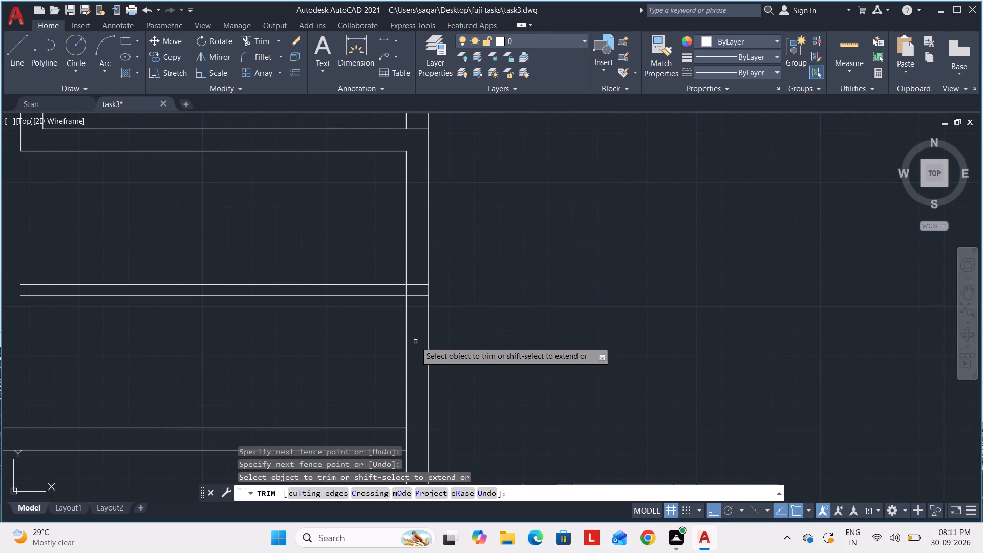
left_click(414, 274)
left_click(413, 309)
Trim the right side wall's inner line between the two lines of the lower cross wall.
middle_click_drag(409, 300, 395, 210)
scroll(409, 300, "down", 1)
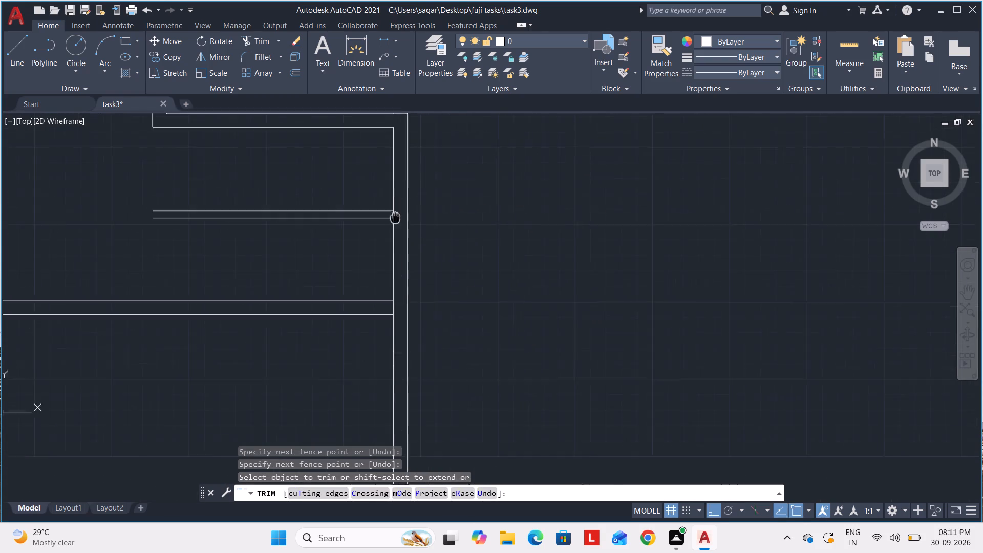
middle_click_drag(395, 210, 395, 187)
scroll(381, 285, "up", 2)
left_click_drag(404, 262, 409, 259)
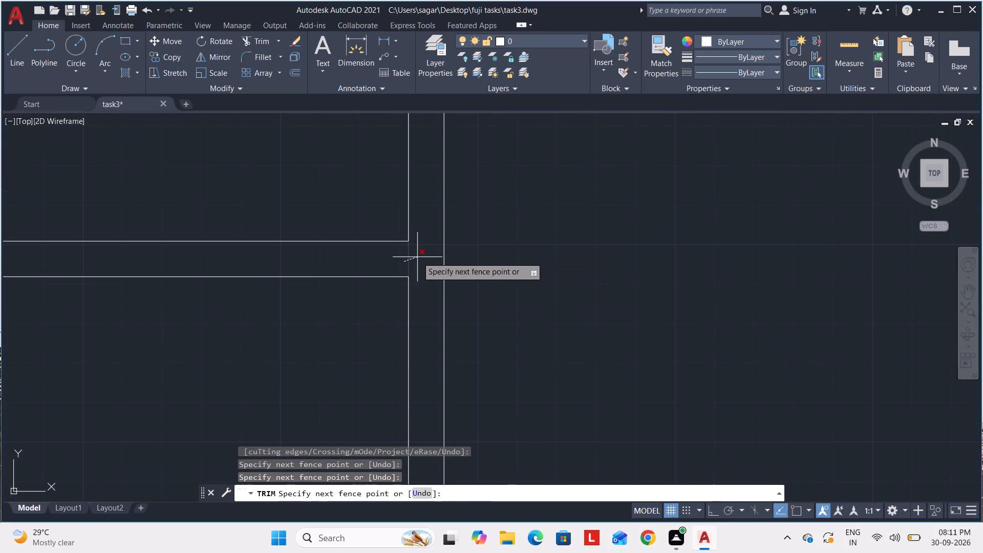
left_click(417, 257)
key("Escape")
key("Escape")
key("Escape")
key("Escape")
Offset the right side wall's inner line in the middle area 7'8" to the left.
scroll(431, 247, "down", 2)
middle_click_drag(422, 261, 398, 315)
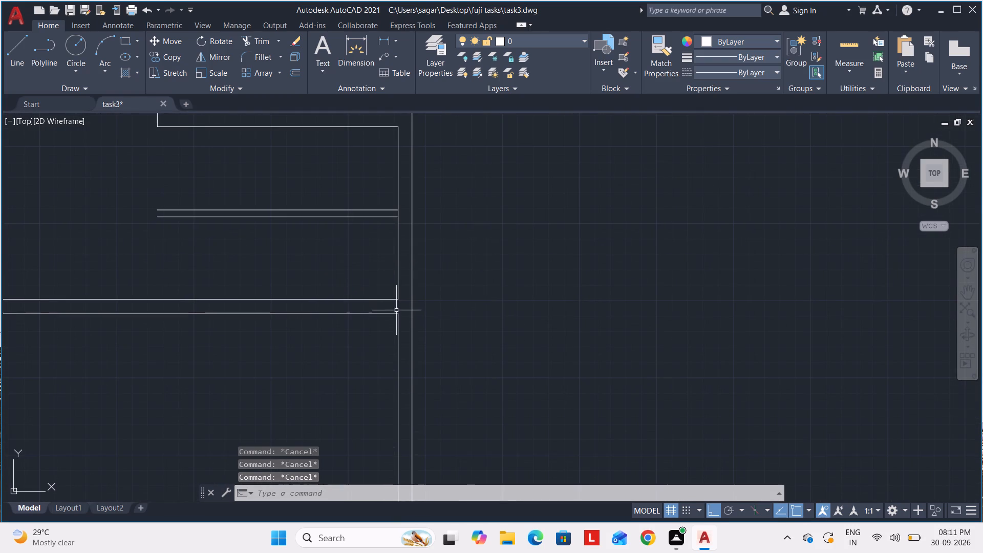
key("o")
key("Return")
key("Return")
left_click(399, 262)
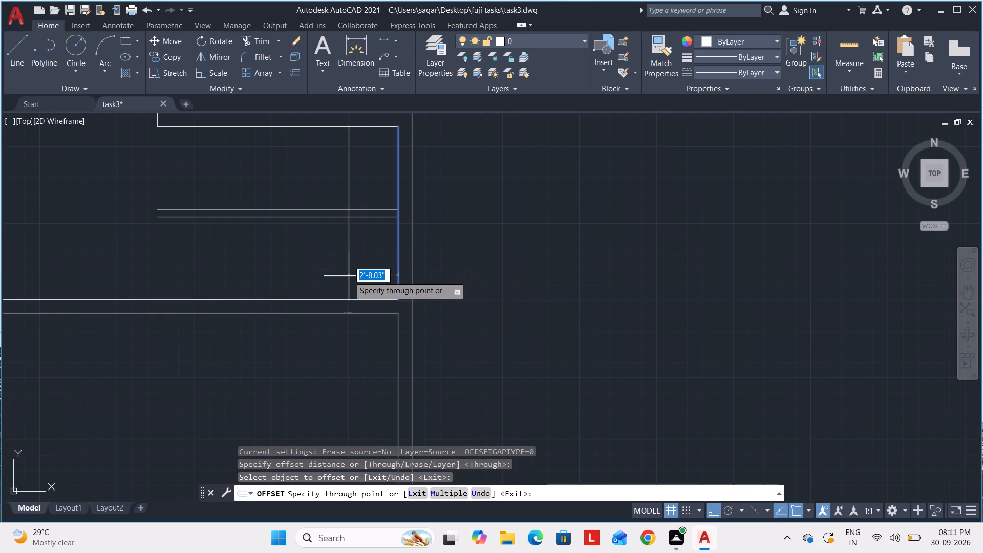
key("7")
type("'8\"")
key("Return")
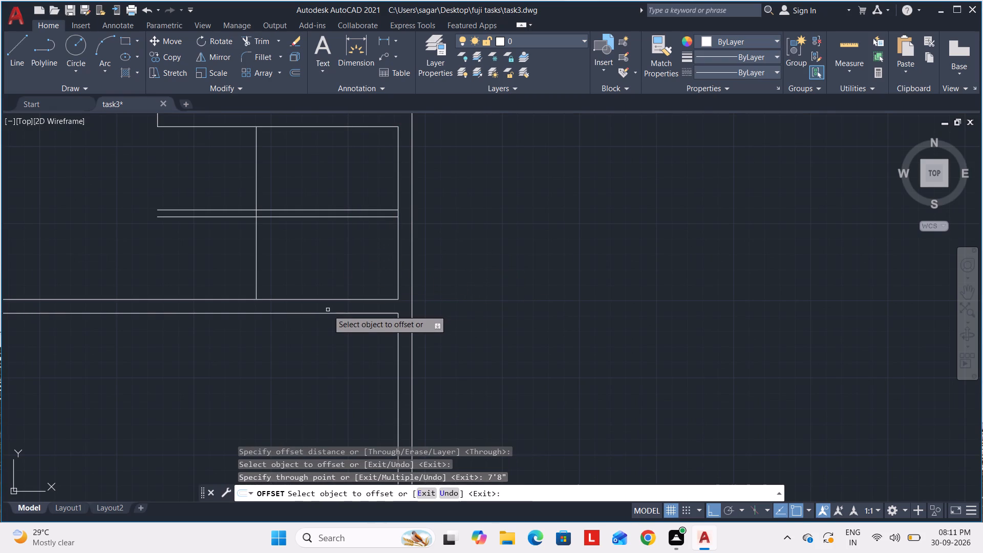
Offset the new vertical line another 9" to the left to form a wall.
left_click(256, 270)
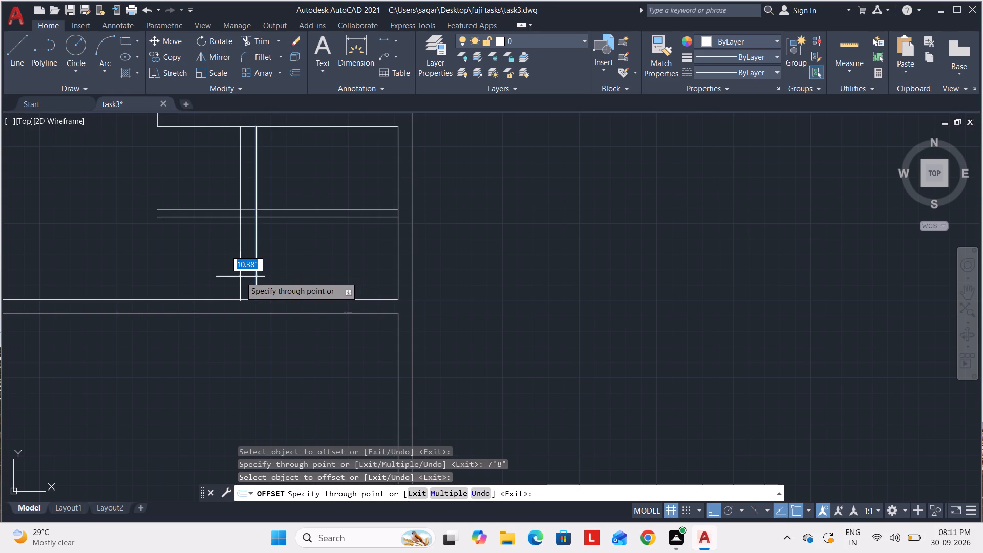
key("9")
key("Return")
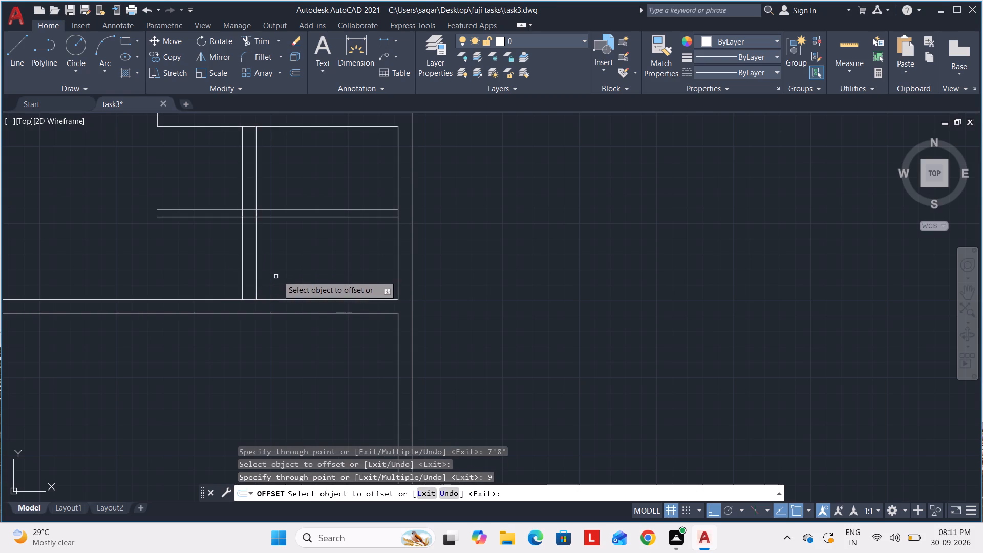
scroll(283, 241, "up", 1)
middle_click_drag(283, 240, 288, 282)
key("Escape")
key("Escape")
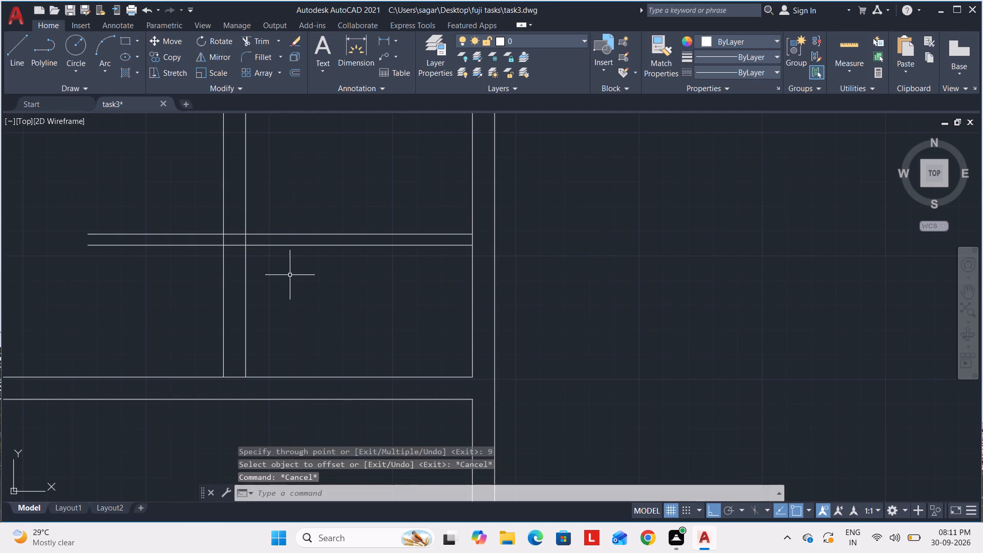
key("Escape")
key("Escape")
key("Escape")
Trim off the parts of both thin partition lines that extend left of the new vertical wall.
key("t")
key("r")
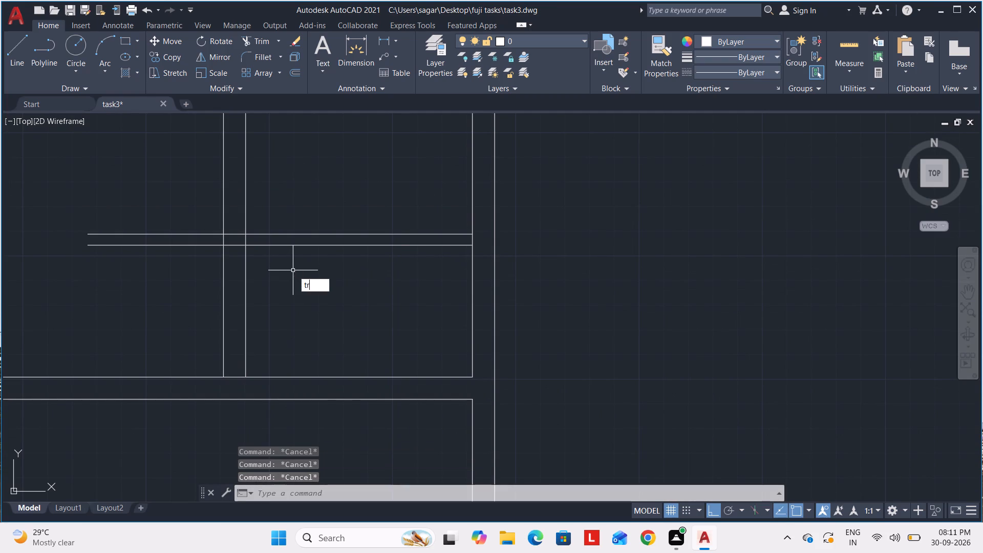
key("Return")
left_click(165, 221)
left_click(173, 274)
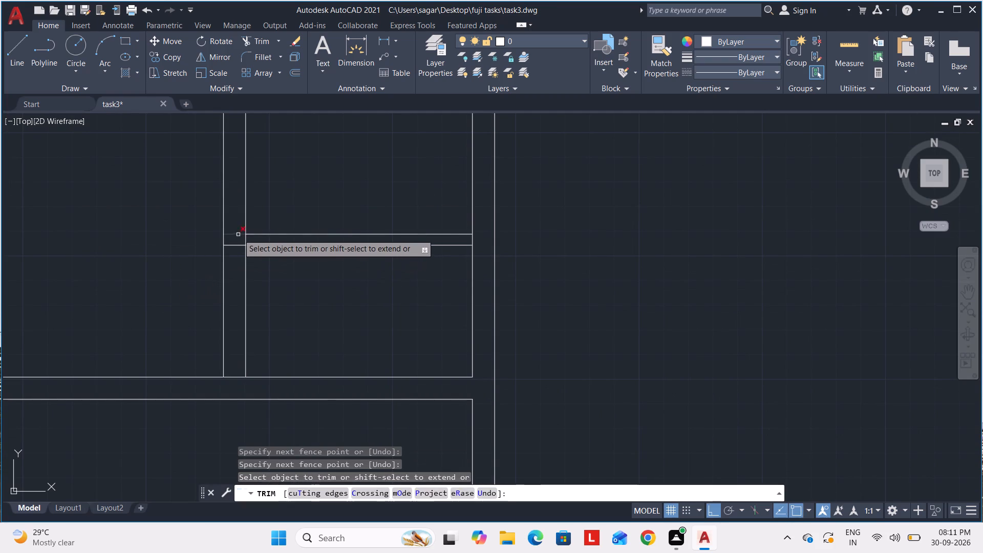
Trim the partition's lower line inside the vertical wall and the wall's right line between the partition's two lines.
scroll(233, 229, "up", 2)
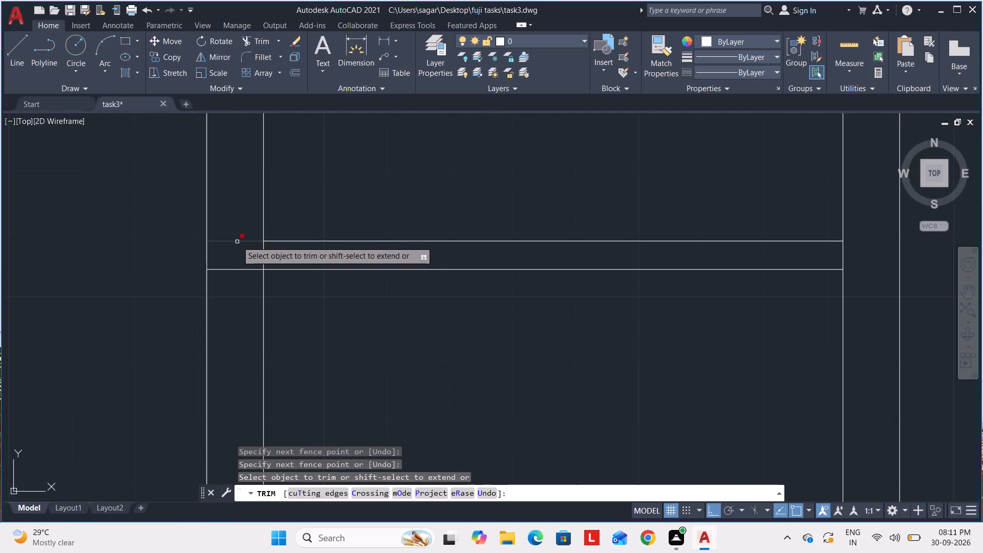
left_click_drag(233, 264, 236, 284)
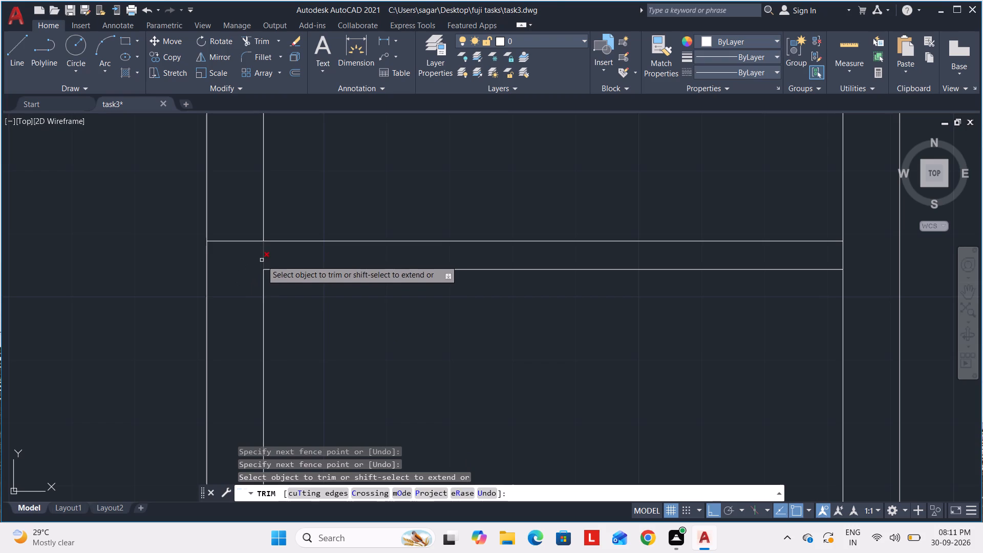
left_click_drag(268, 257, 259, 260)
scroll(409, 295, "down", 2)
middle_click_drag(406, 293, 404, 292)
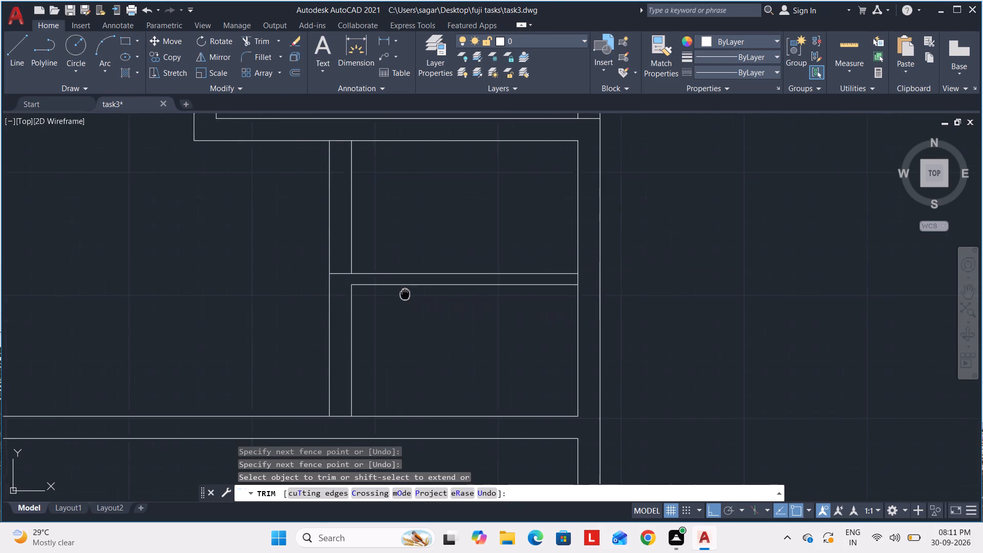
middle_click_drag(404, 292, 318, 301)
scroll(333, 341, "down", 1)
middle_click_drag(333, 341, 317, 258)
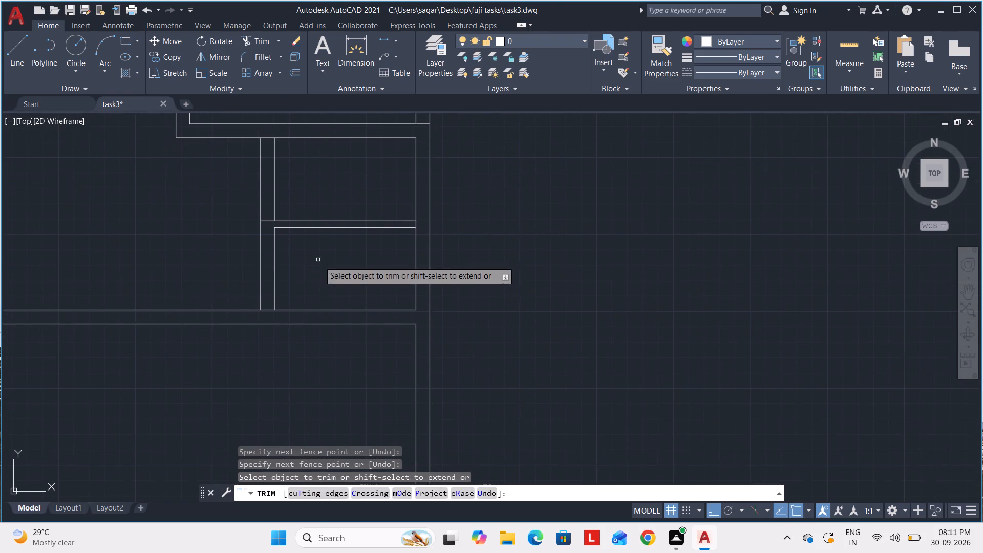
scroll(288, 295, "down", 2)
middle_click_drag(289, 294, 362, 253)
middle_click_drag(356, 296, 353, 306)
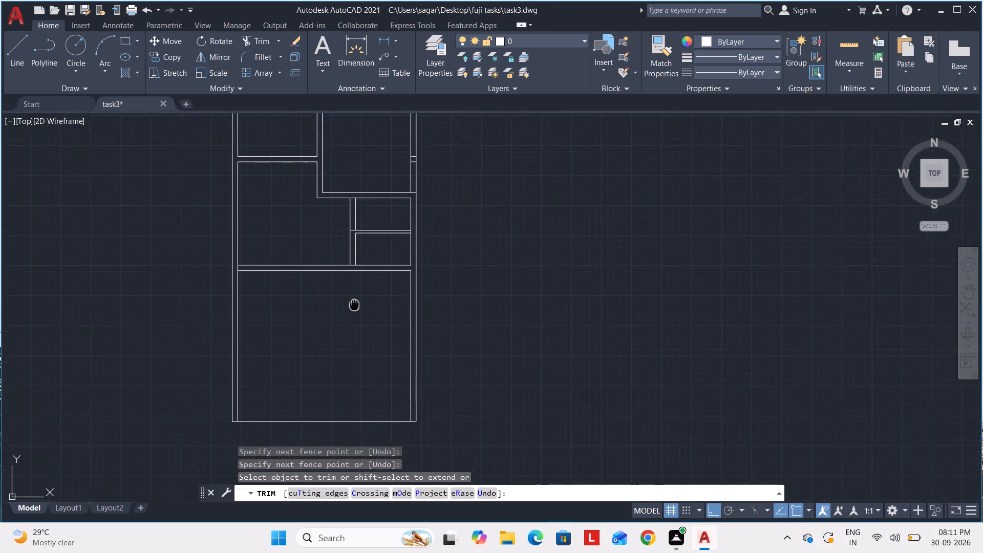
middle_click_drag(353, 306, 322, 331)
key("Escape")
key("Escape")
key("Escape")
key("Escape")
key("Escape")
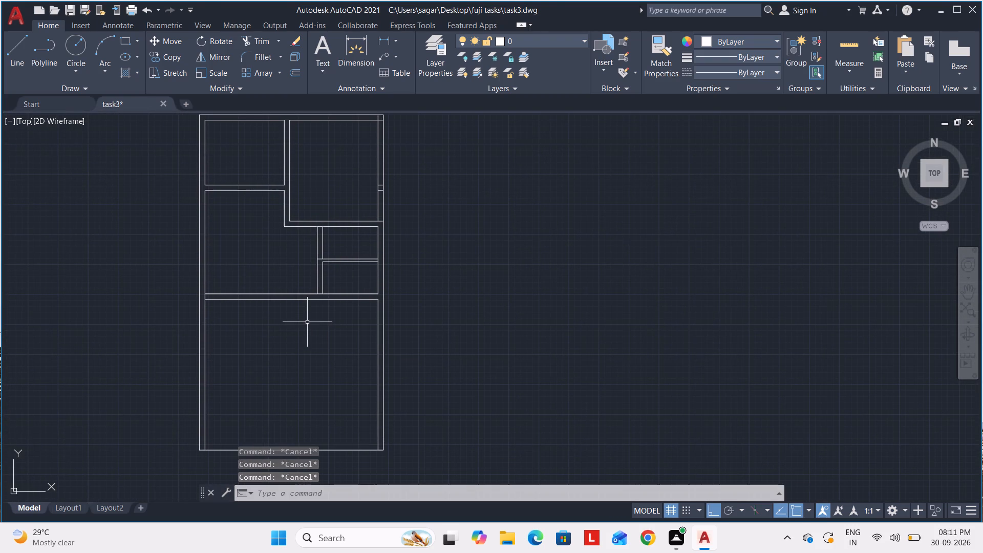
Offset the lower line of the wall beneath the middle area 12' downward.
key("o")
key("Return")
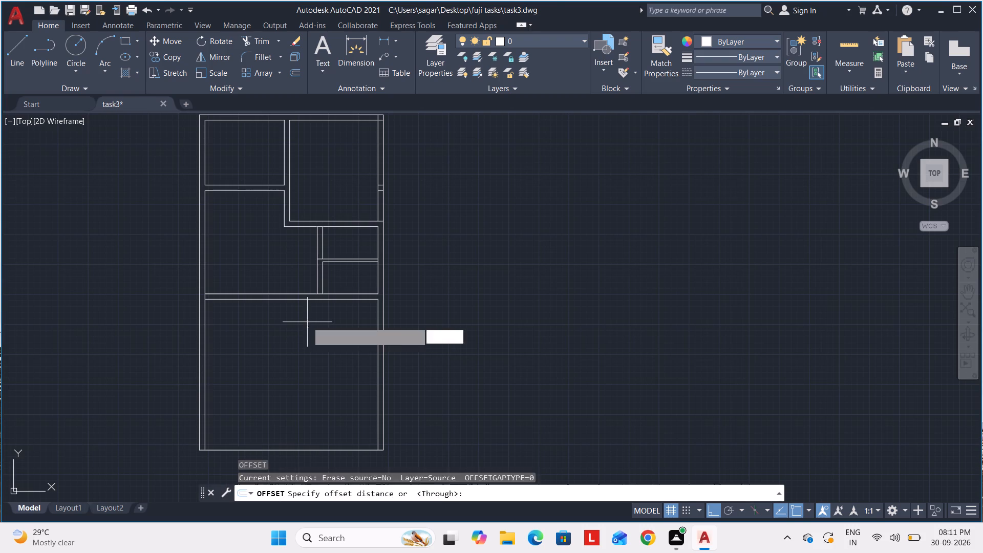
key("Return")
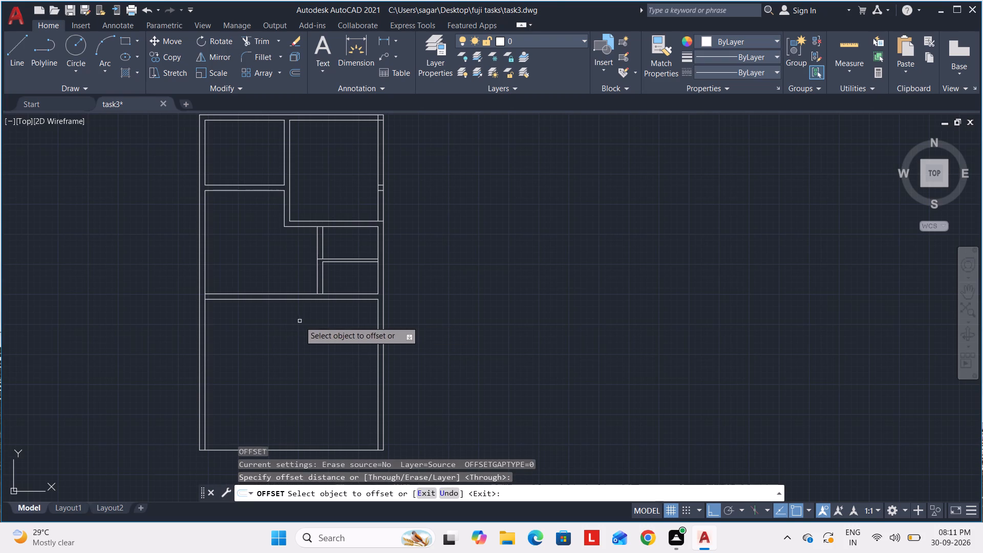
left_click(295, 300)
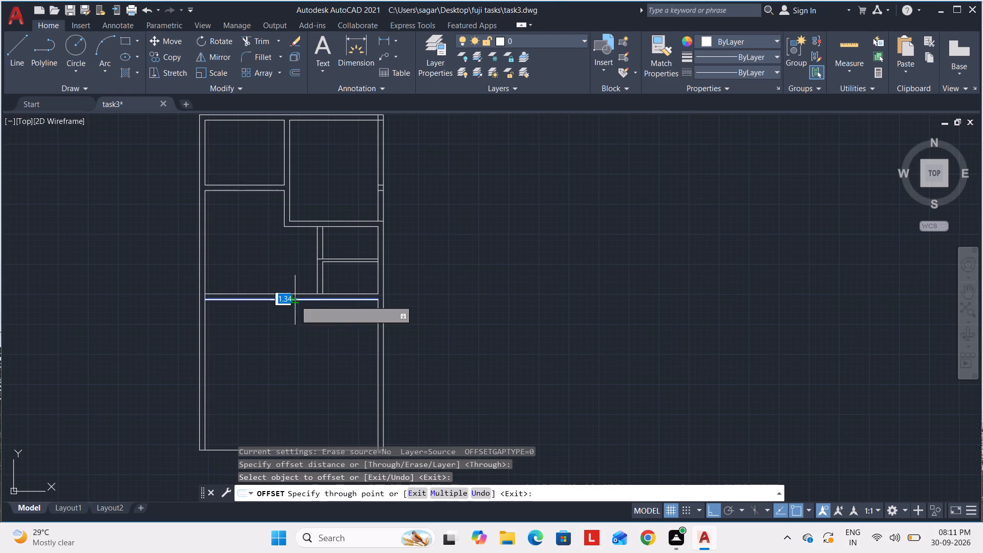
type("12'")
key("Return")
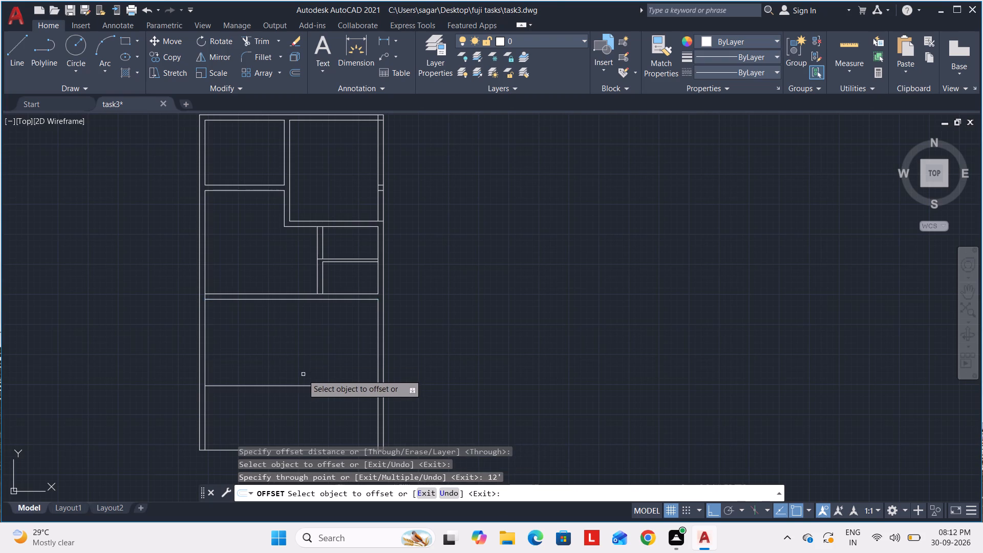
Offset the new horizontal line another 9" downward to form a cross wall.
left_click(292, 386)
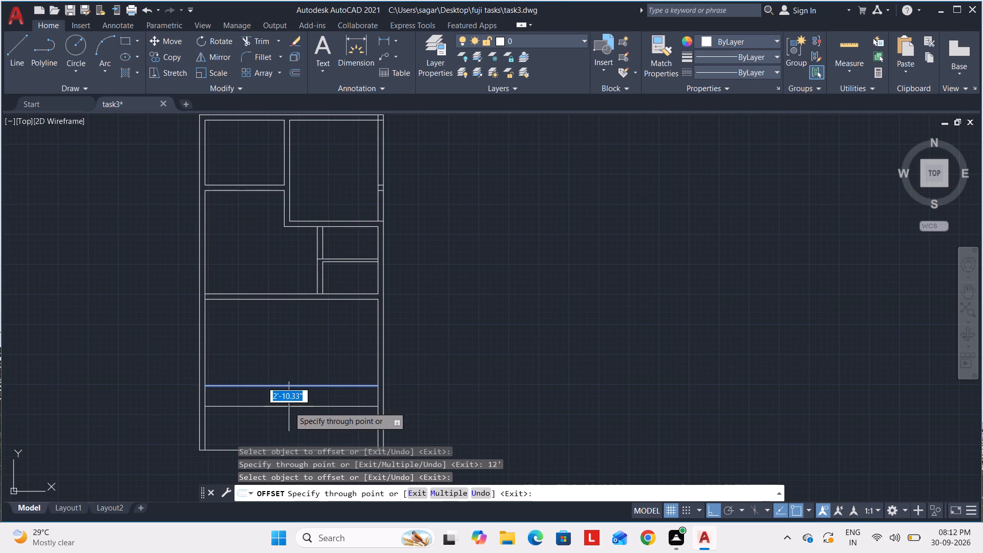
key("9")
key("Return")
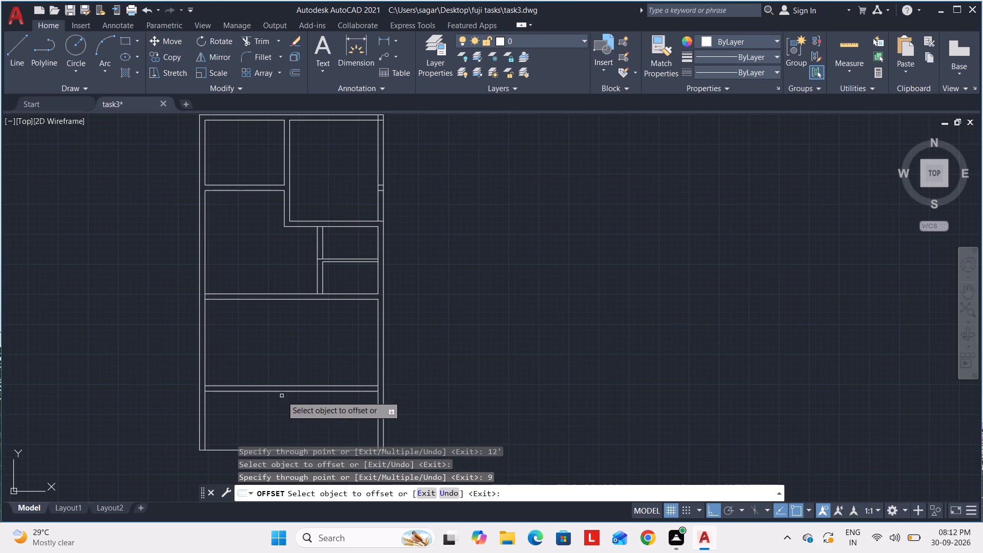
key("Escape")
key("Escape")
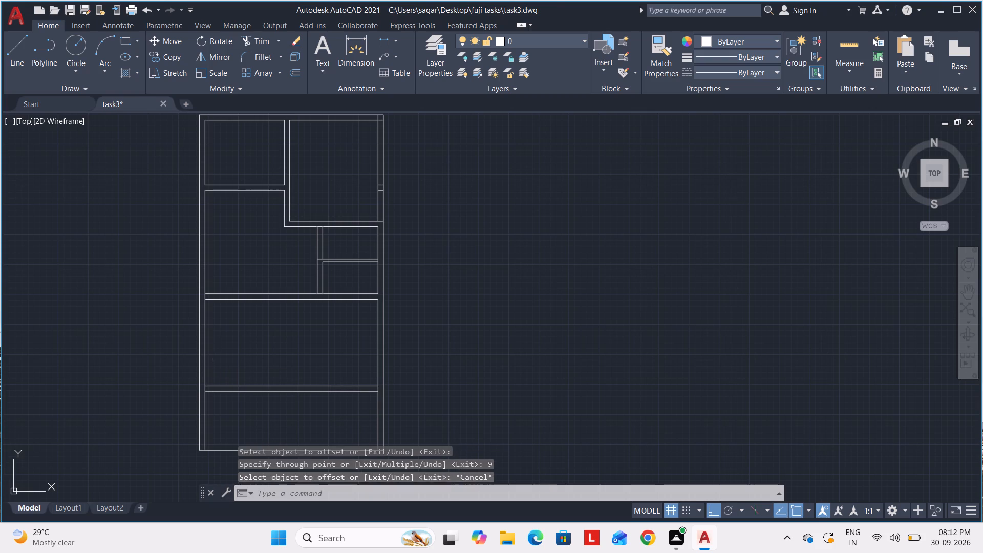
key("Escape")
key("Escape")
key("Escape")
Trim the left side wall's inner line where both lower cross walls meet it, opening the two junctions.
key("t")
key("r")
key("Return")
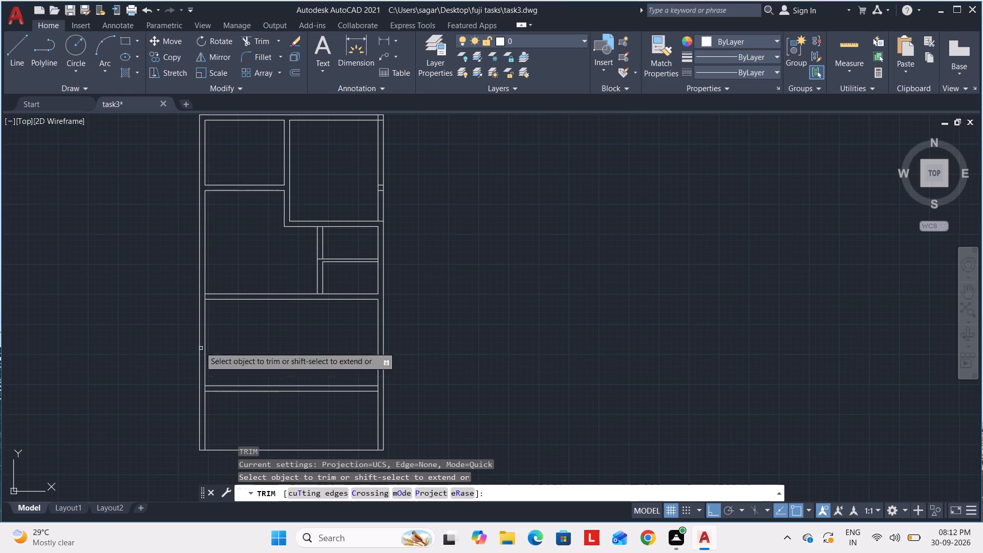
scroll(194, 296, "up", 4)
left_click(227, 319)
left_click(245, 315)
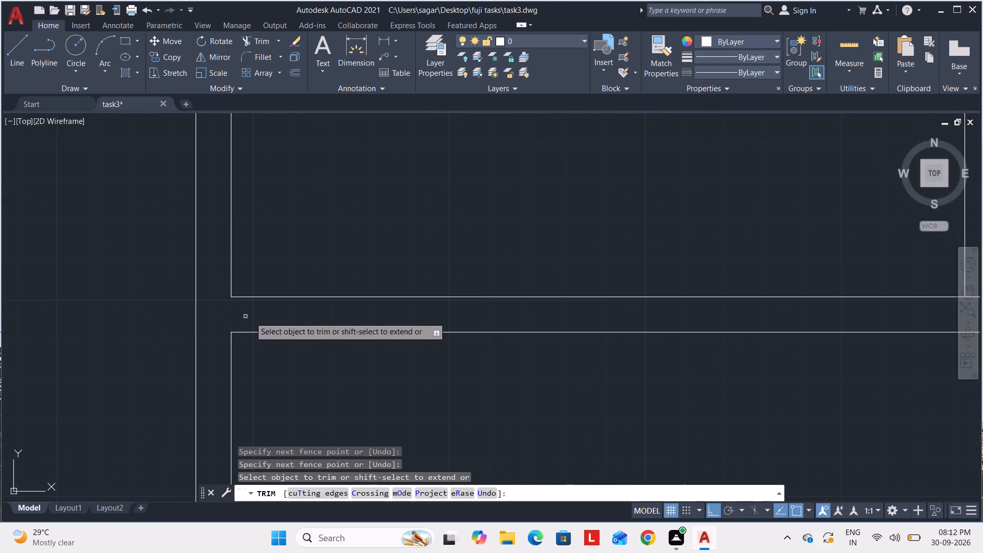
scroll(283, 345, "down", 3)
middle_click_drag(279, 335, 239, 155)
scroll(215, 396, "up", 2)
left_click(233, 380)
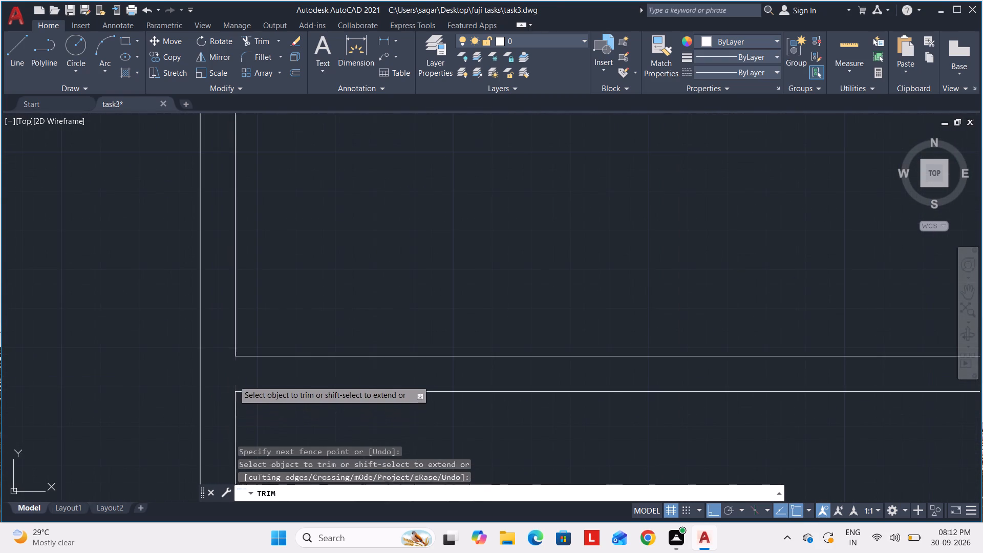
key("Escape")
key("Escape")
Offset the left side wall's inner line between the two lower cross walls 11' to the right.
scroll(361, 339, "down", 3)
middle_click_drag(361, 338, 232, 367)
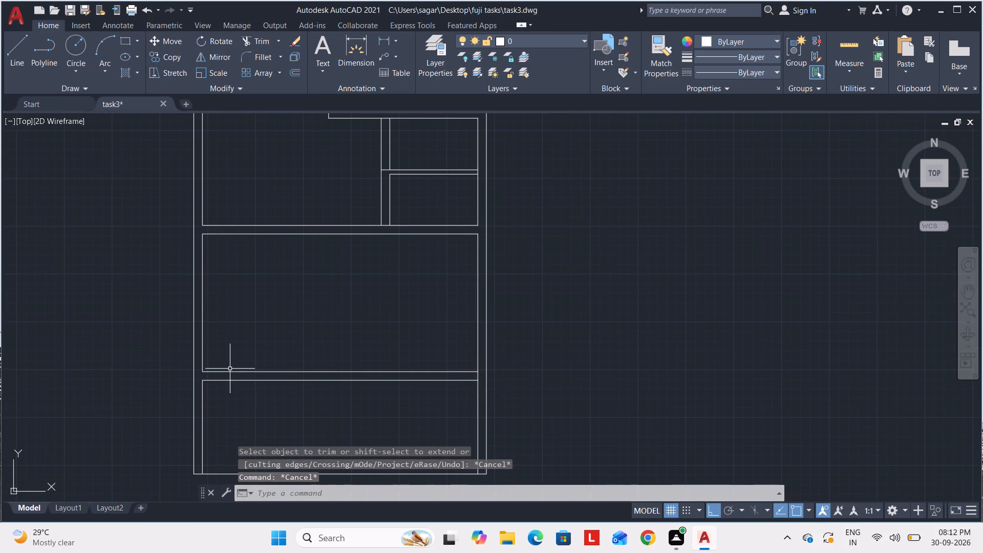
key("o")
key("Return")
key("Return")
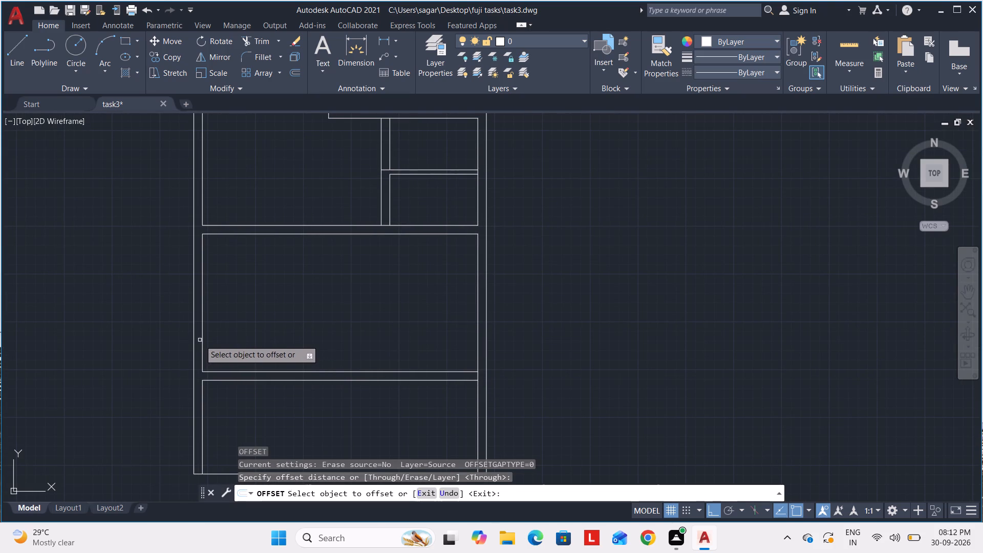
left_click(202, 338)
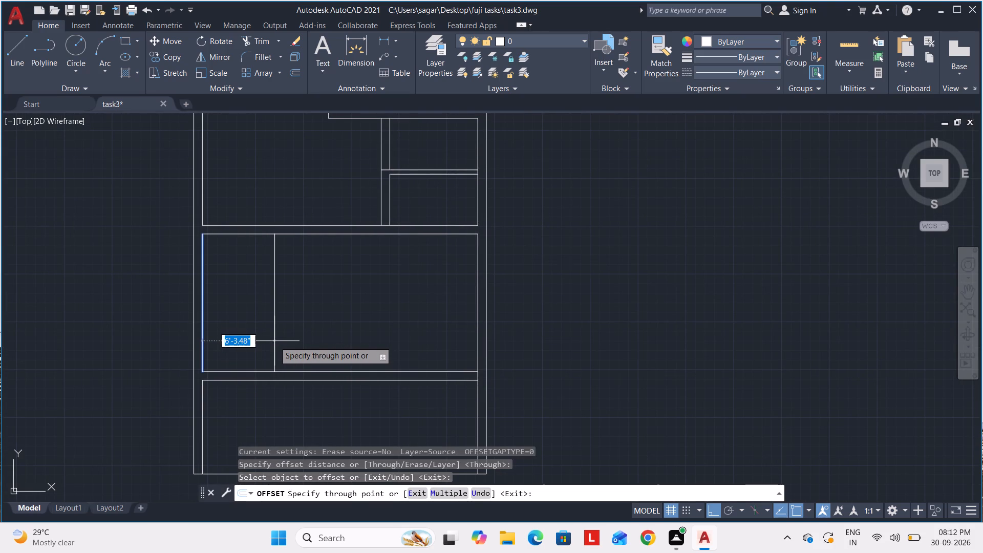
type("11'")
key("Return")
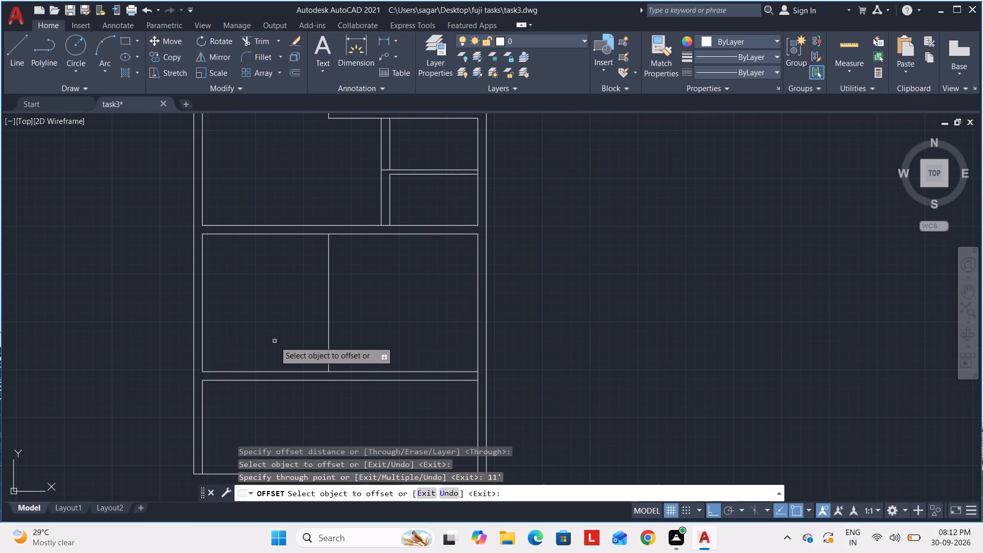
Offset the new vertical line another 9" to the right to form a dividing wall.
left_click(330, 323)
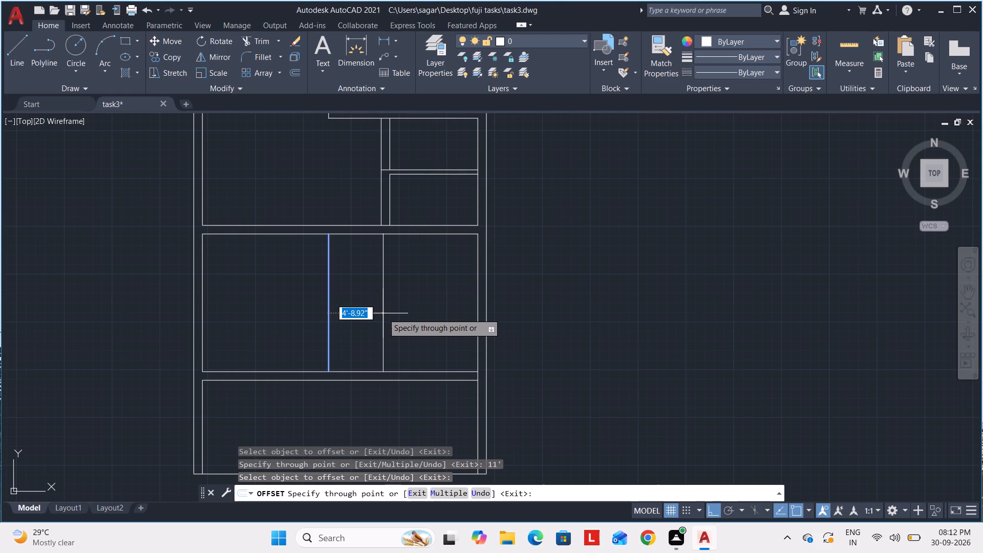
key("9")
key("Return")
key("Escape")
key("Escape")
key("Escape")
key("Escape")
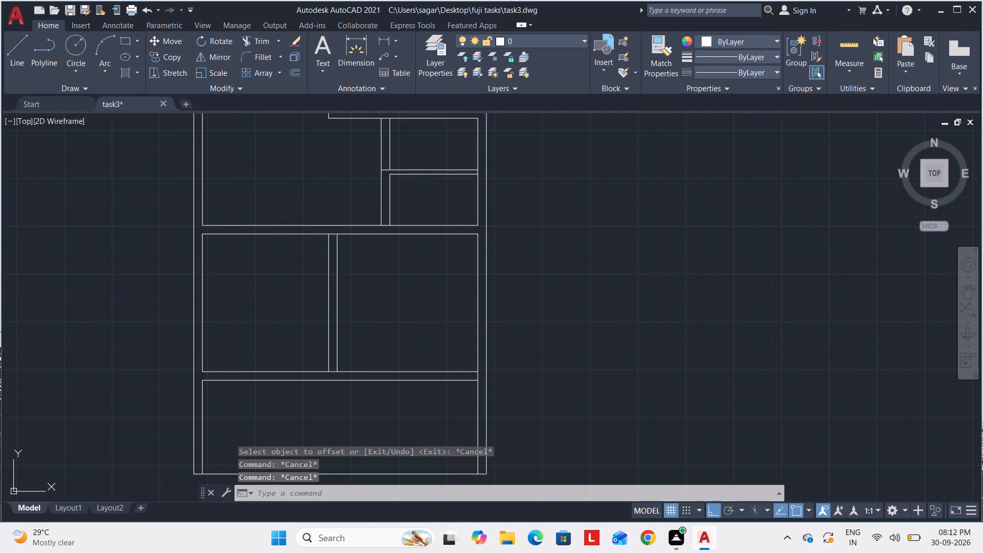
key("Escape")
key("Escape")
Examine the whole floor plan layout, from the upper rooms down to the bottom area.
scroll(372, 322, "down", 2)
middle_click_drag(370, 318, 313, 262)
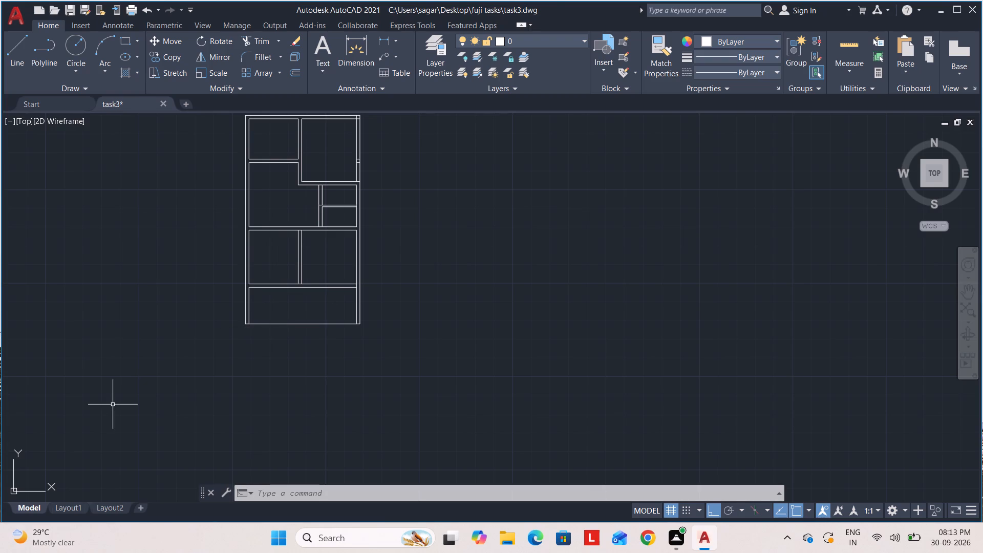
scroll(271, 304, "up", 2)
middle_click_drag(277, 326, 292, 442)
scroll(306, 332, "down", 2)
middle_click_drag(306, 322, 298, 367)
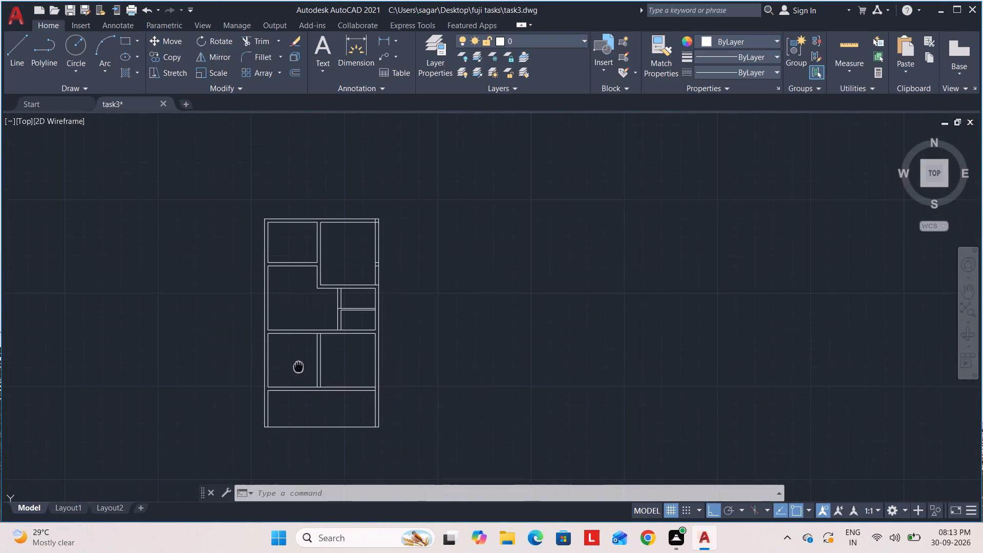
middle_click_drag(298, 367, 298, 368)
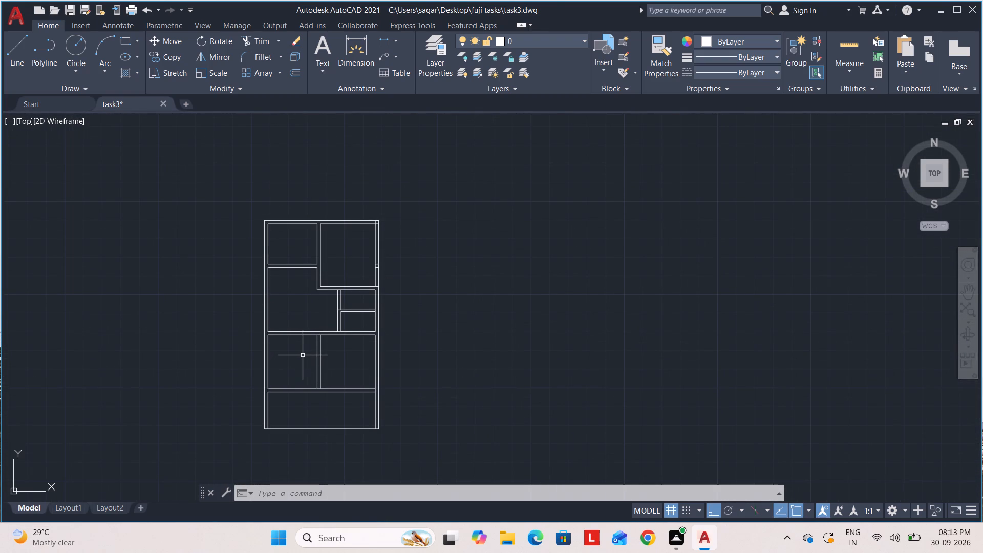
scroll(378, 365, "down", 2)
middle_click_drag(374, 362, 367, 359)
scroll(345, 366, "up", 2)
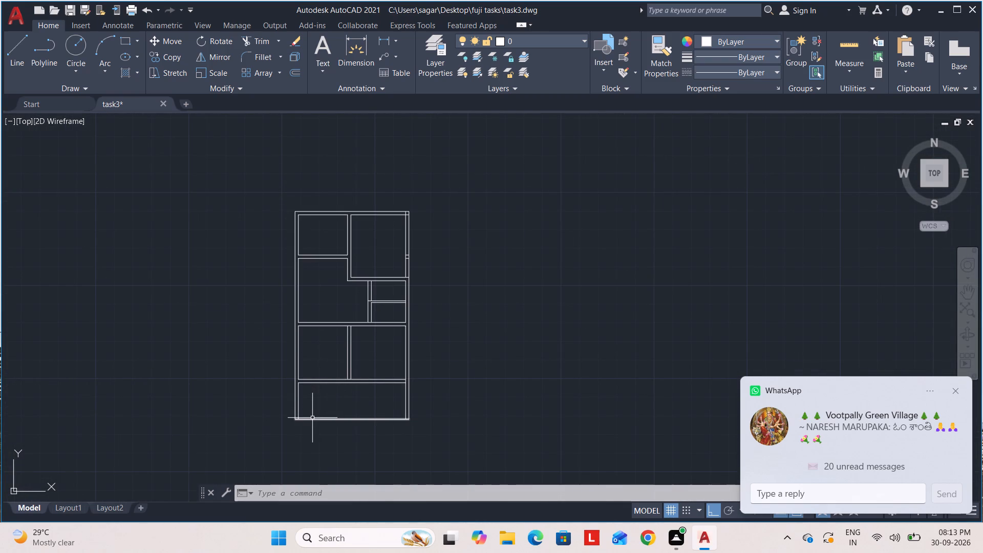
Extend the lowest cross wall's bottom line leftward to the left side wall's outer line.
scroll(317, 444, "up", 3)
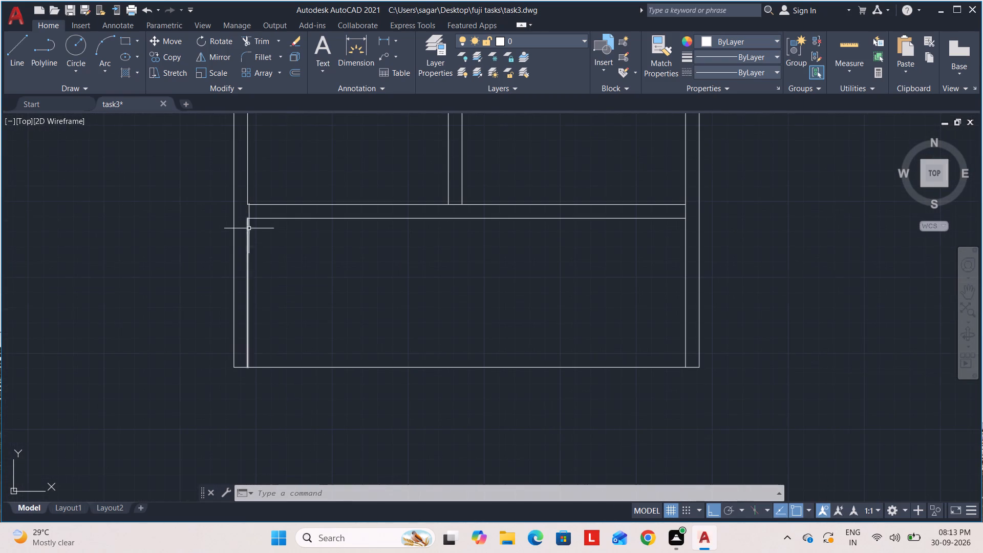
scroll(249, 227, "up", 2)
middle_click_drag(249, 228, 265, 315)
key("e")
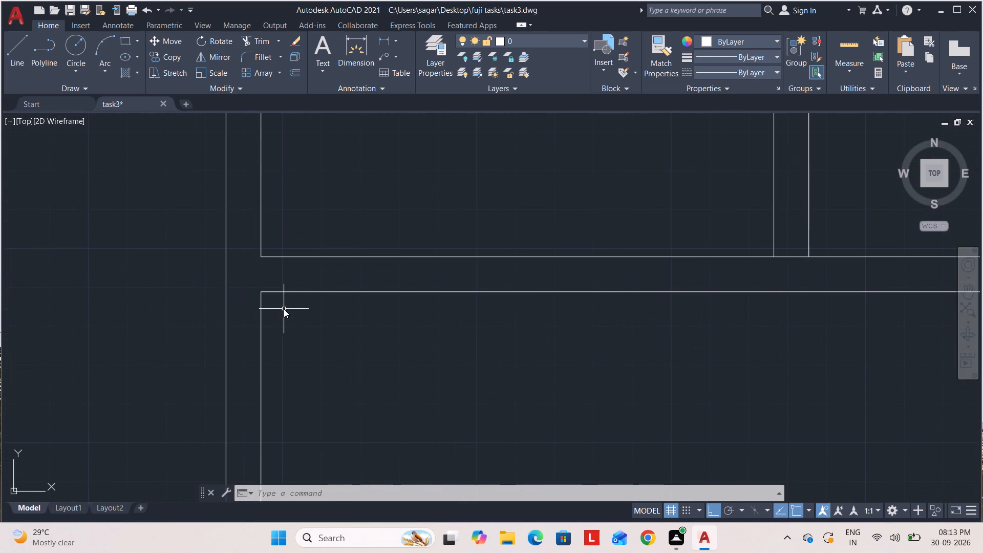
key("x")
key("Return")
left_click(288, 290)
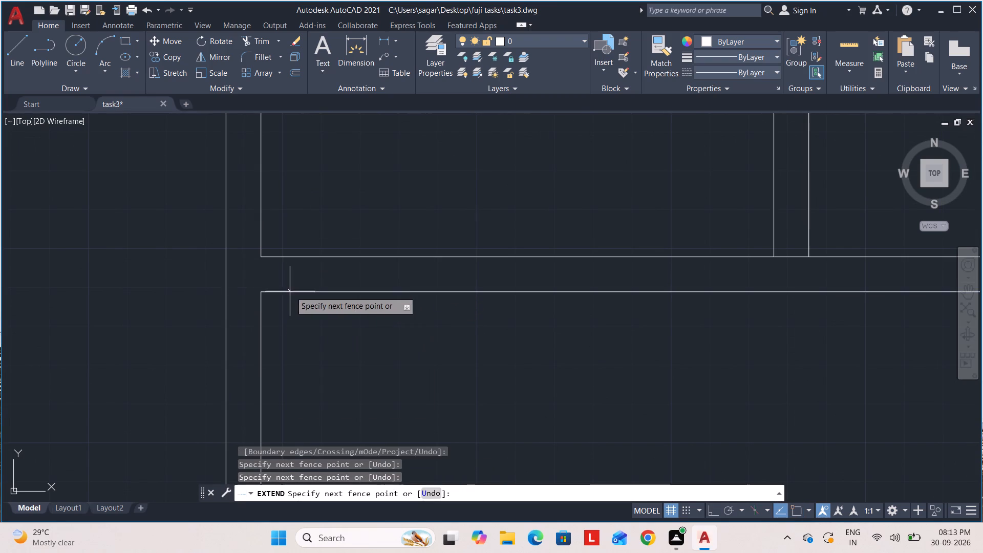
left_click(297, 292)
key("Escape")
key("Escape")
key("Escape")
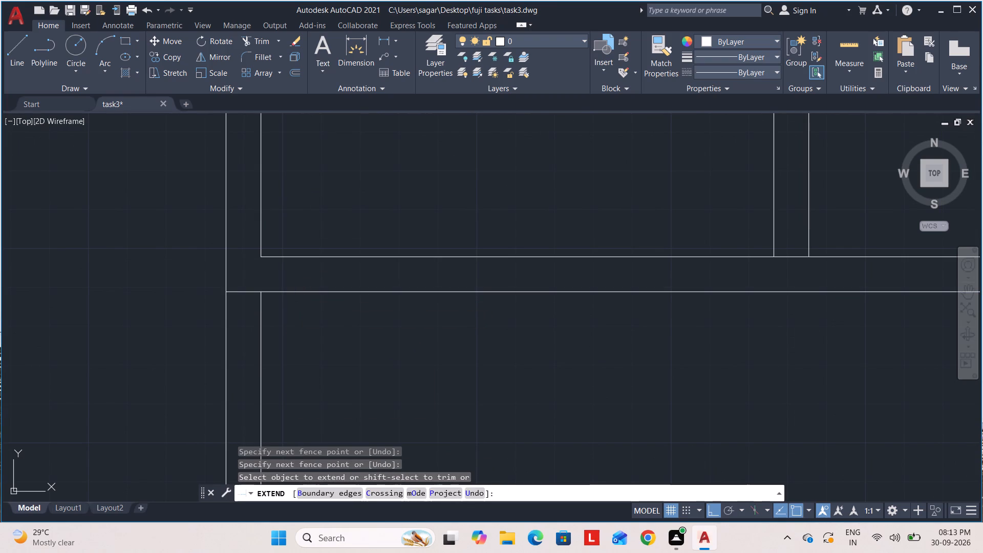
Delete the left side wall's inner line in the bottom area.
scroll(288, 322, "down", 1)
middle_click_drag(286, 324, 244, 287)
scroll(285, 209, "down", 1)
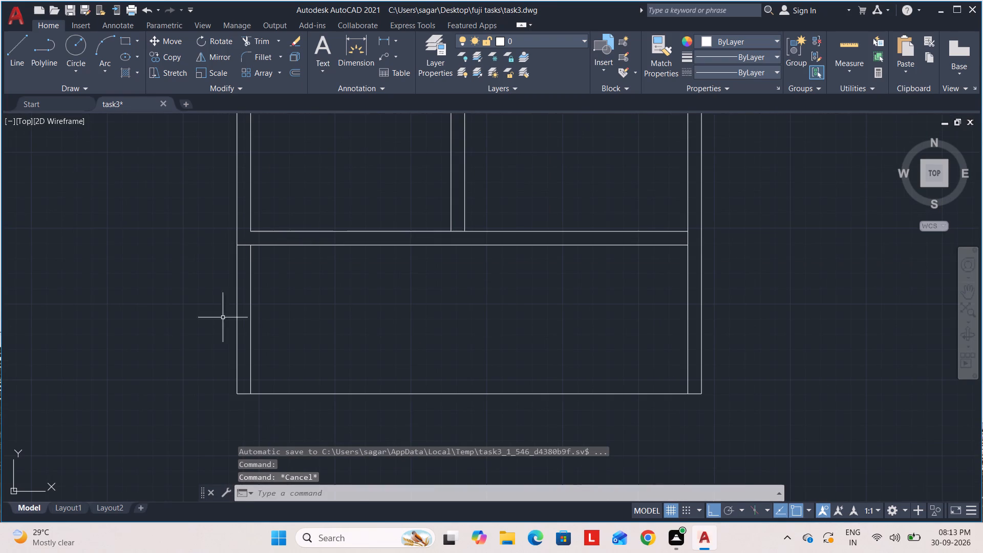
left_click(251, 303)
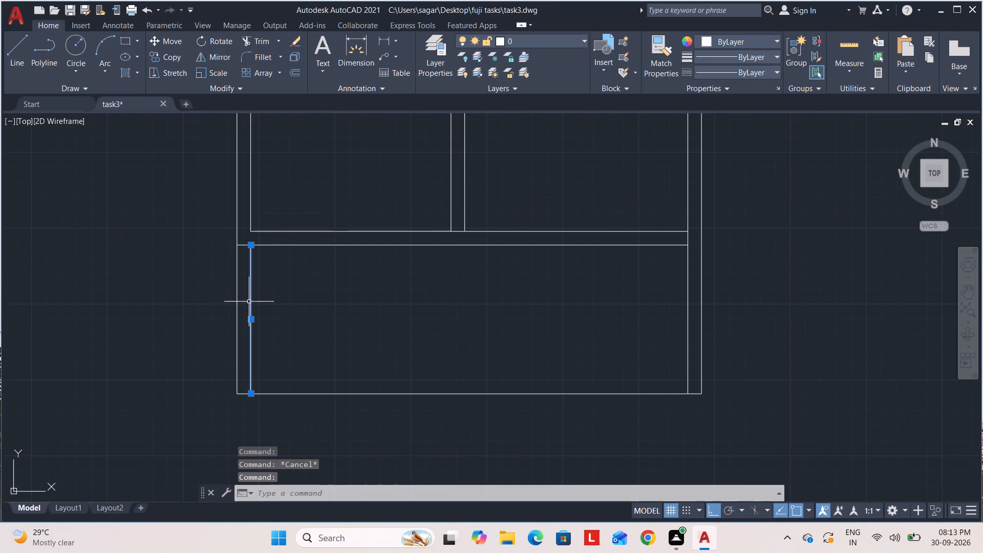
key("Delete")
Offset the plan's bottom outer line 9" upward to form the bottom wall.
scroll(260, 257, "down", 1)
middle_click_drag(266, 261, 125, 264)
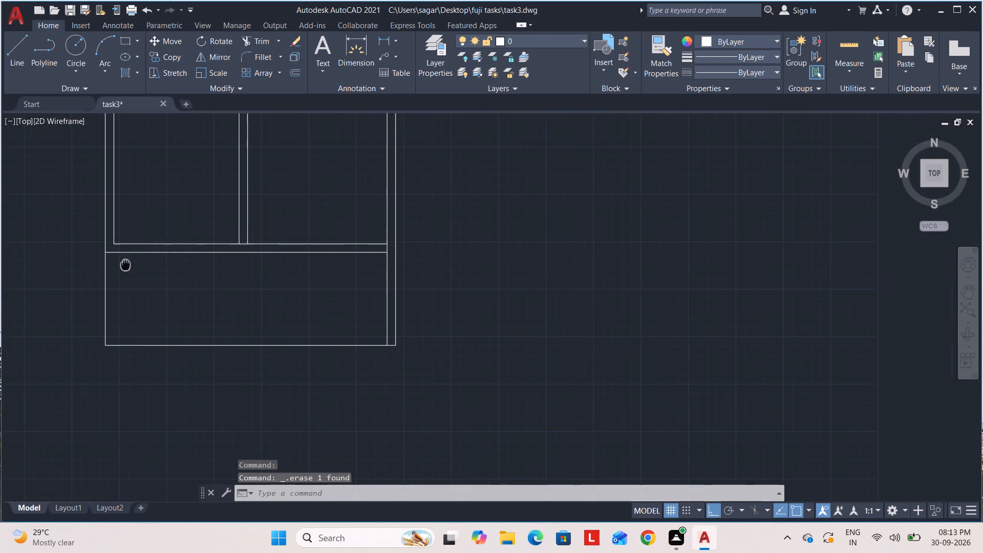
middle_click_drag(125, 264, 125, 265)
key("Escape")
key("Escape")
key("Escape")
key("Escape")
key("Escape")
key("Escape")
key("Escape")
key("Escape")
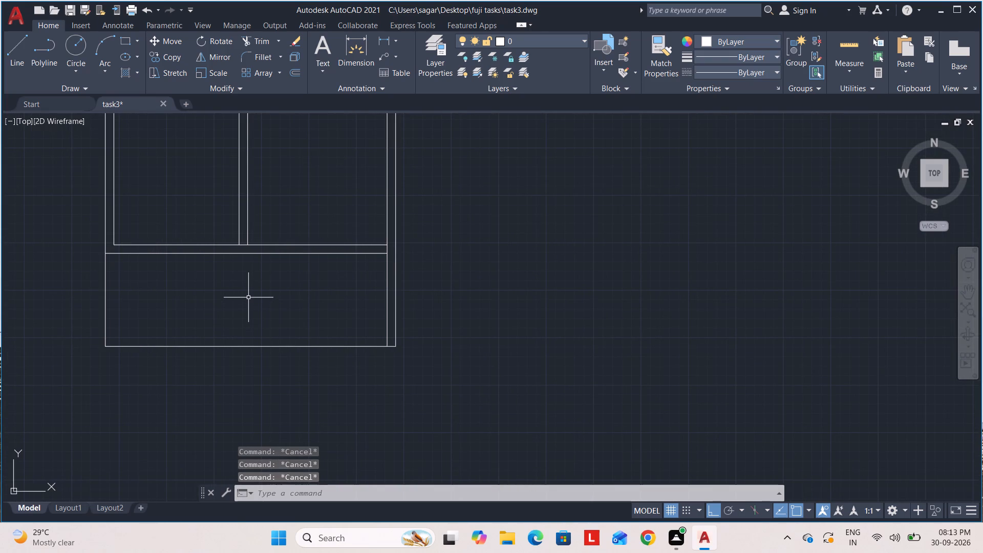
key("o")
key("Return")
key("Return")
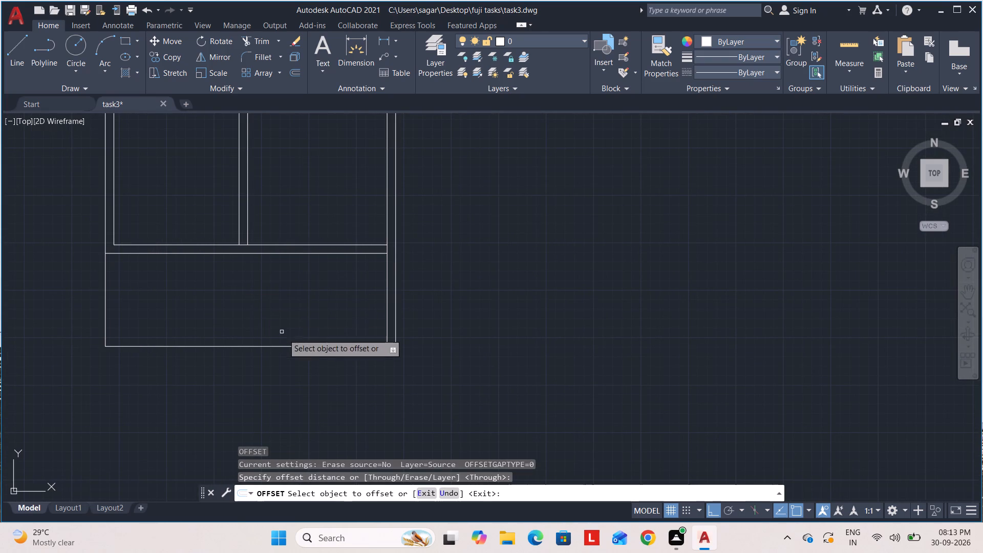
double_click(292, 347)
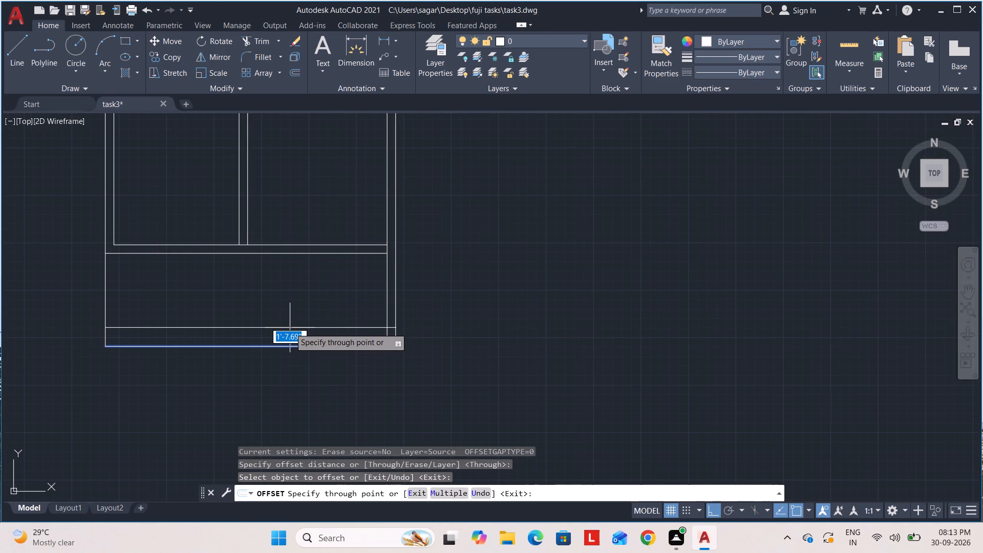
key("9")
key("Return")
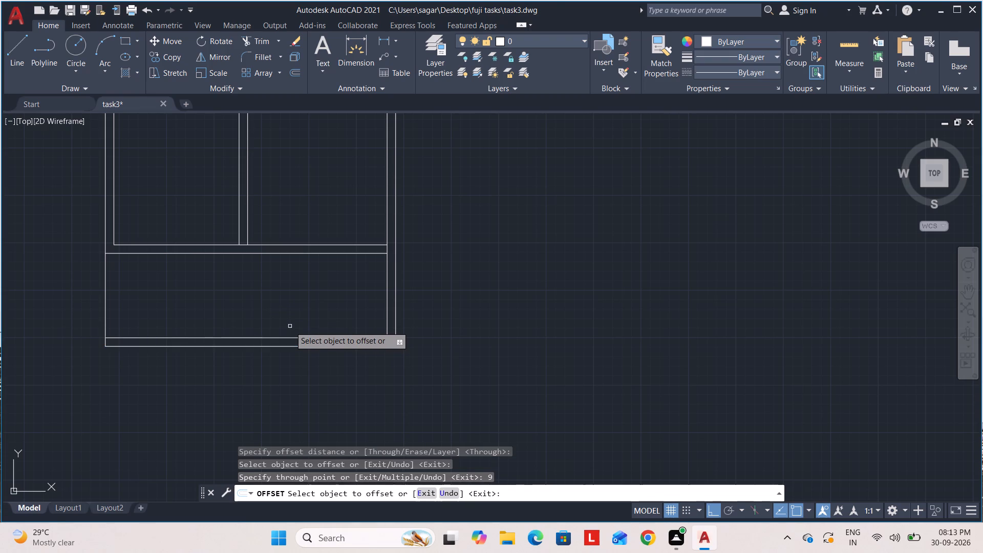
key("Escape")
key("Escape")
key("Escape")
key("Escape")
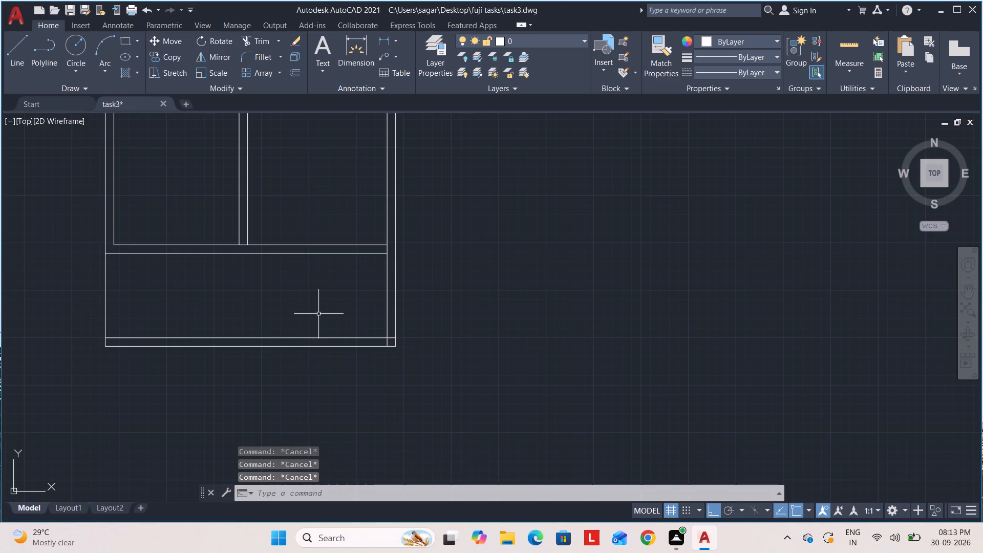
key("Escape")
key("Escape")
key("Escape")
key("Escape")
key("Escape")
key("Escape")
key("Escape")
key("Escape")
key("Escape")
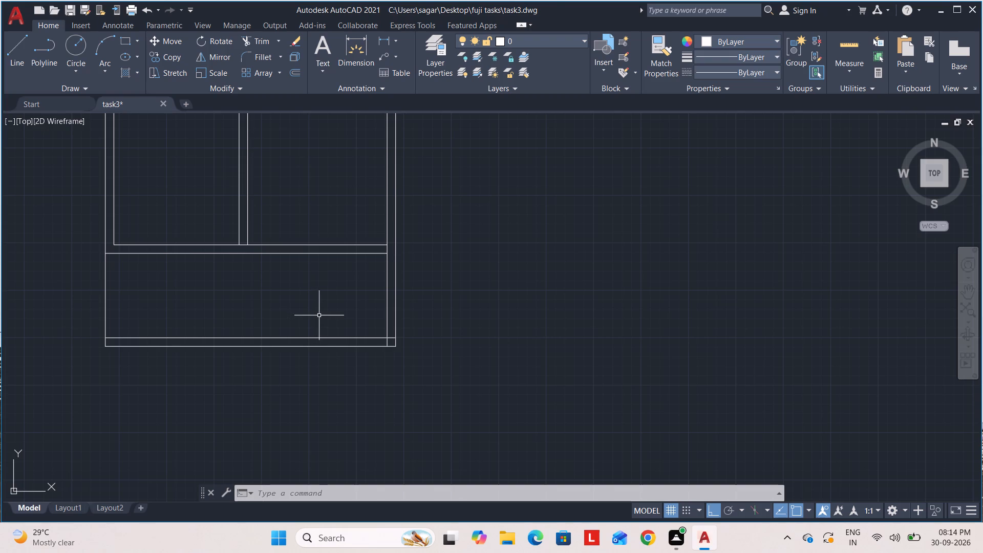
Trim the overlapping inner wall lines at the plan's bottom-right corner.
key("t")
key("r")
key("Return")
scroll(356, 343, "up", 3)
left_click(491, 329)
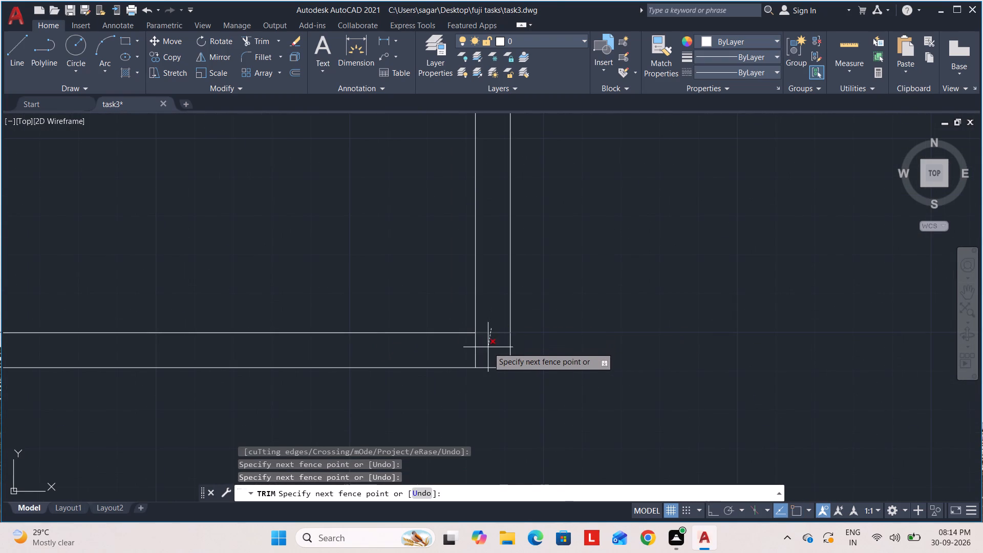
left_click(468, 357)
Trim the right side wall's inner line across the thickness of the lowest cross wall to open their junction.
scroll(469, 268, "down", 1)
middle_click_drag(456, 293, 408, 460)
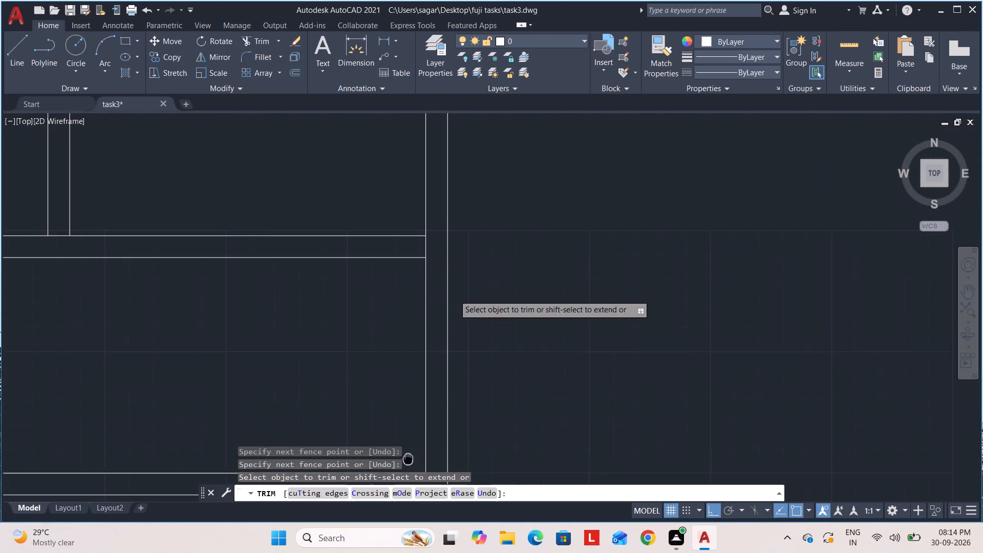
middle_click_drag(408, 460, 408, 461)
left_click(425, 250)
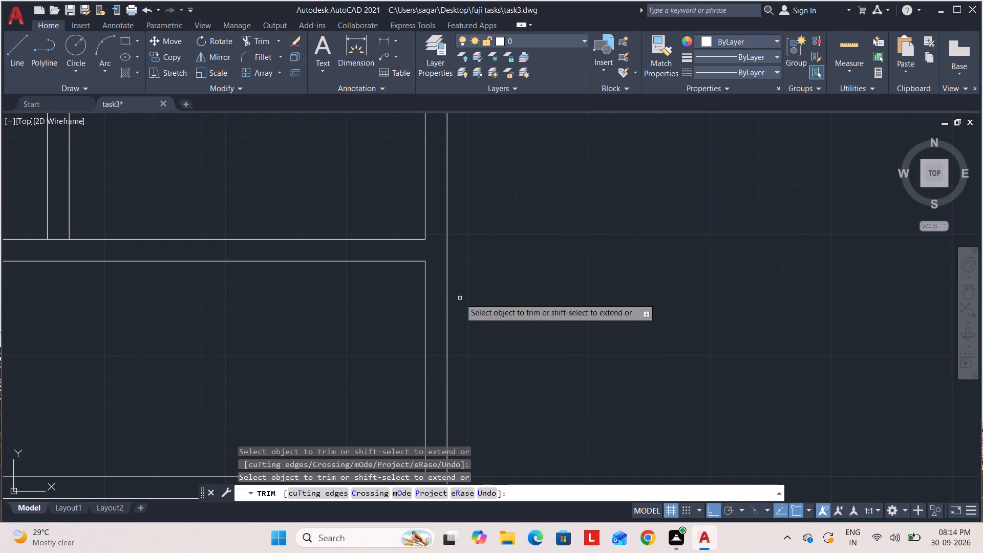
key("Escape")
key("Escape")
key("Escape")
key("Escape")
key("Escape")
key("Escape")
key("Escape")
key("Escape")
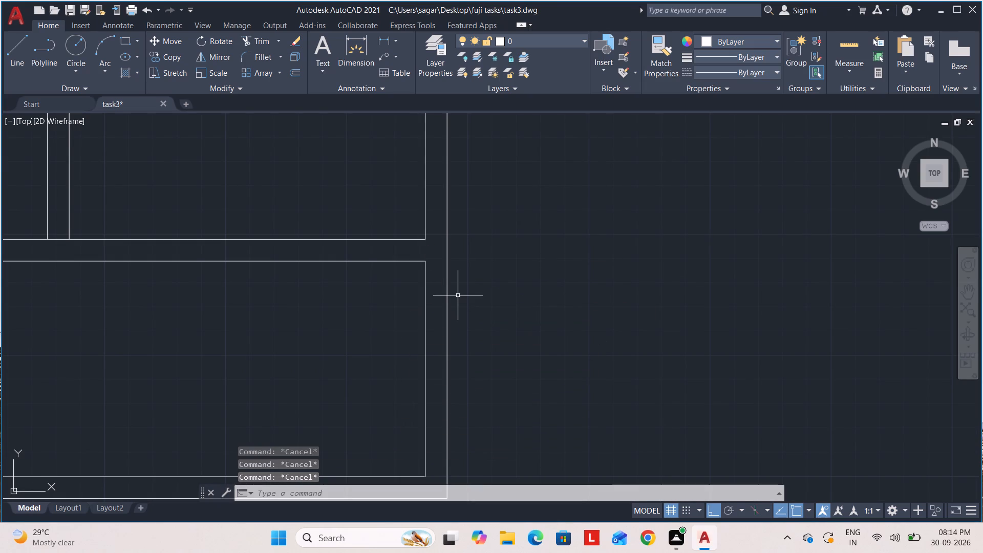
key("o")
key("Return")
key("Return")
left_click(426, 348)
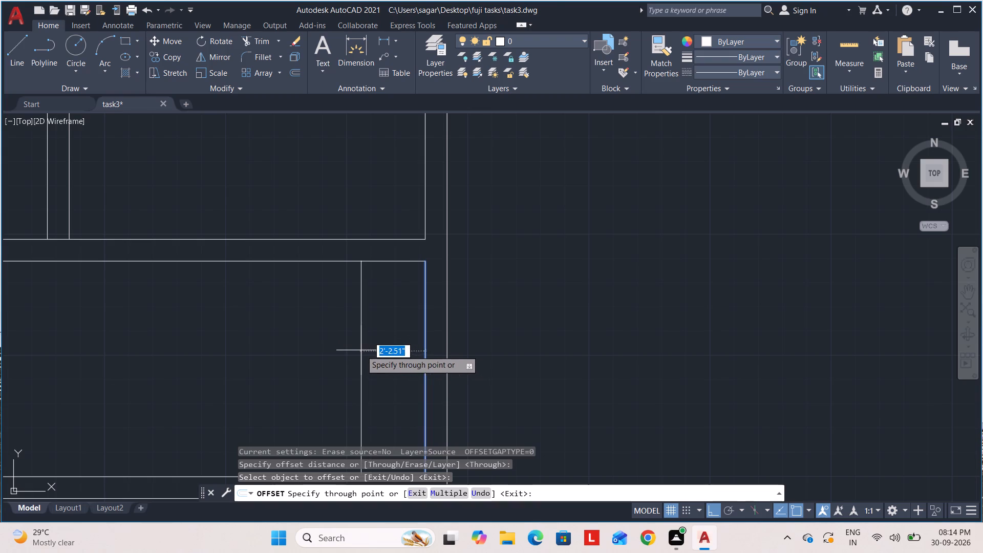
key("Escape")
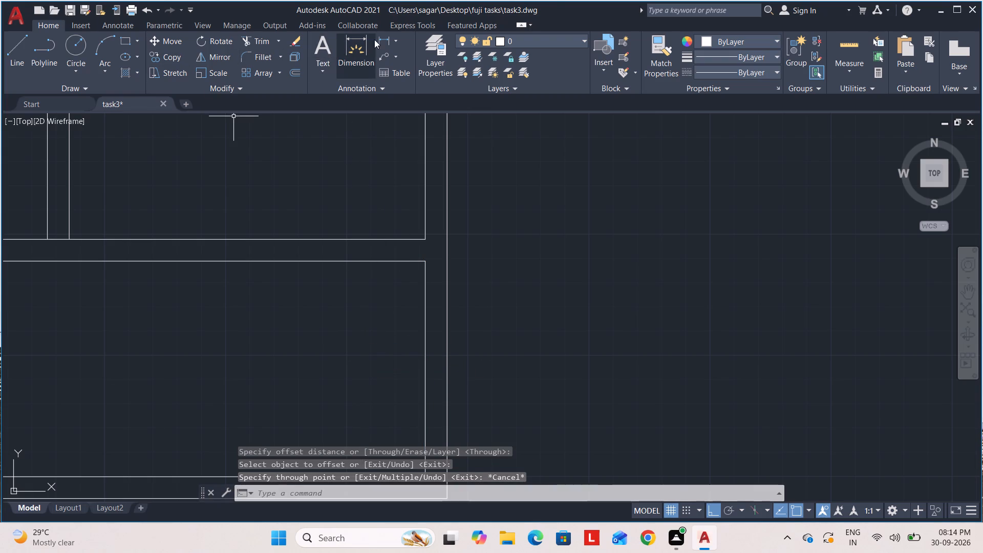
Measure the bottom area's clear depth along the right side wall's inner line, from the lowest cross wall to the bottom wall.
left_click(365, 40)
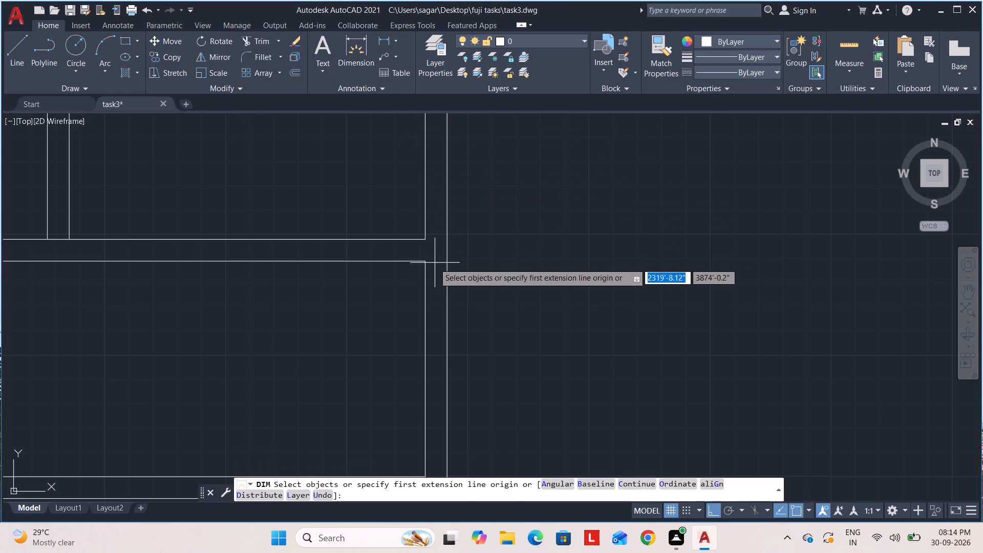
left_click(424, 261)
scroll(421, 226, "down", 3)
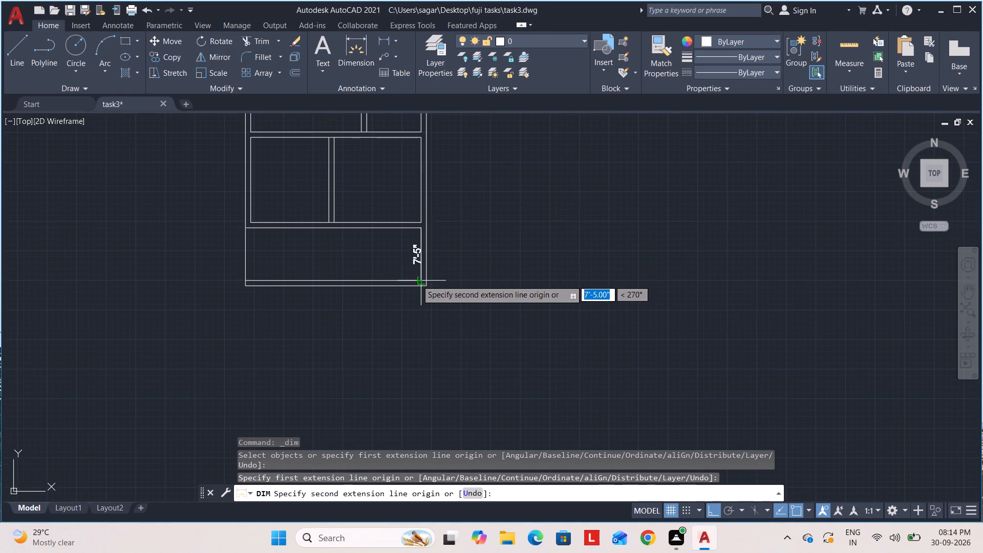
scroll(417, 276, "up", 3)
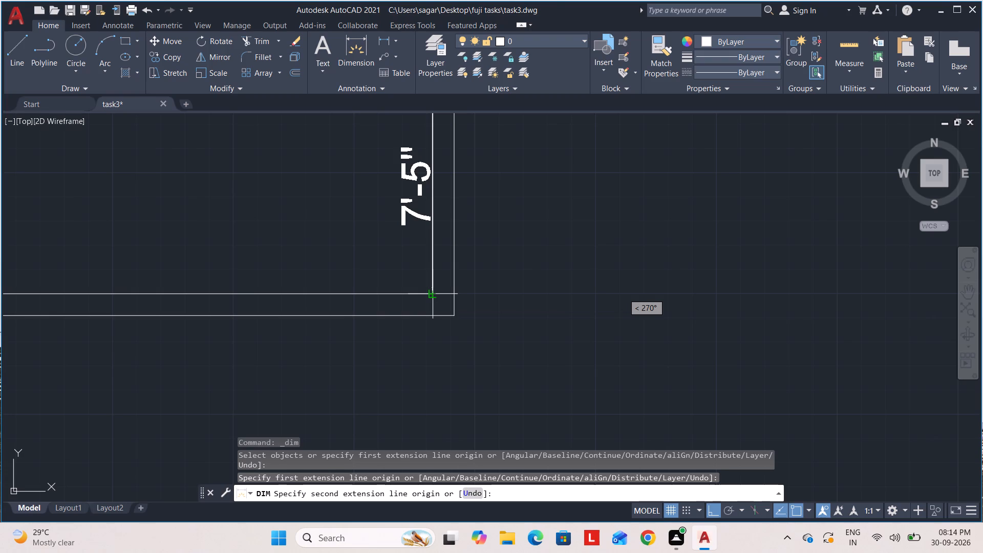
key("Escape")
Offset the right side wall's inner line in the bottom area 3.70' to the left.
scroll(537, 222, "down", 1)
middle_click_drag(533, 228, 528, 242)
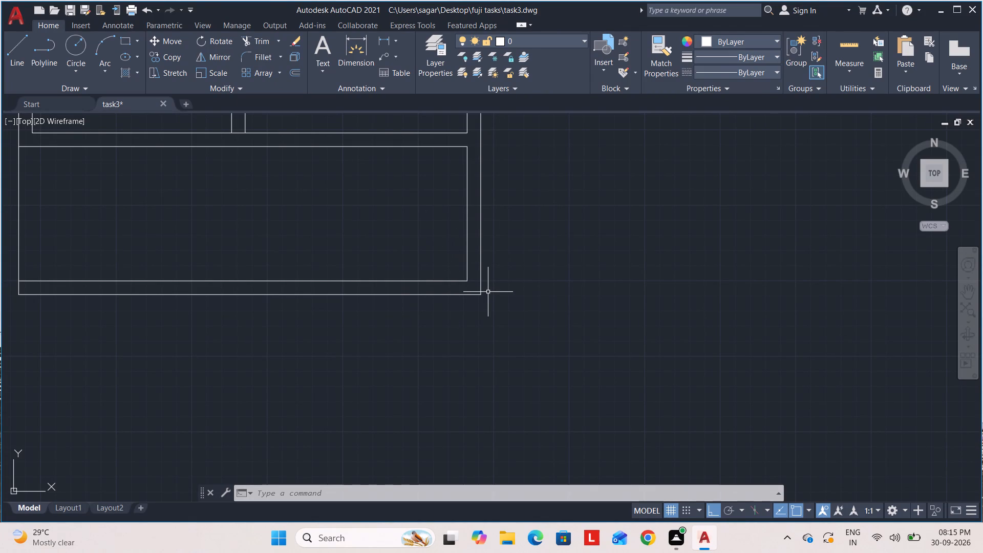
key("o")
key("Return")
key("Return")
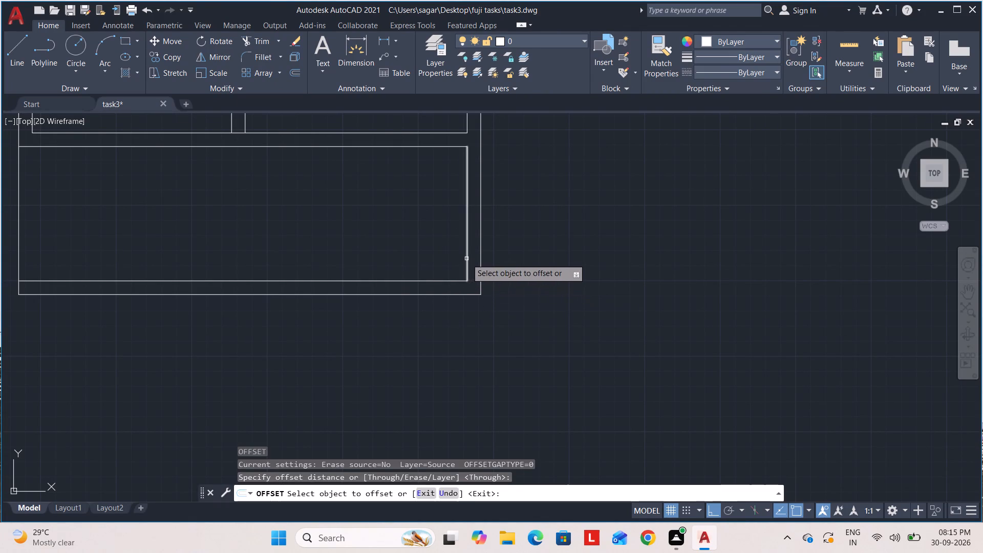
left_click(466, 259)
type("3.70")
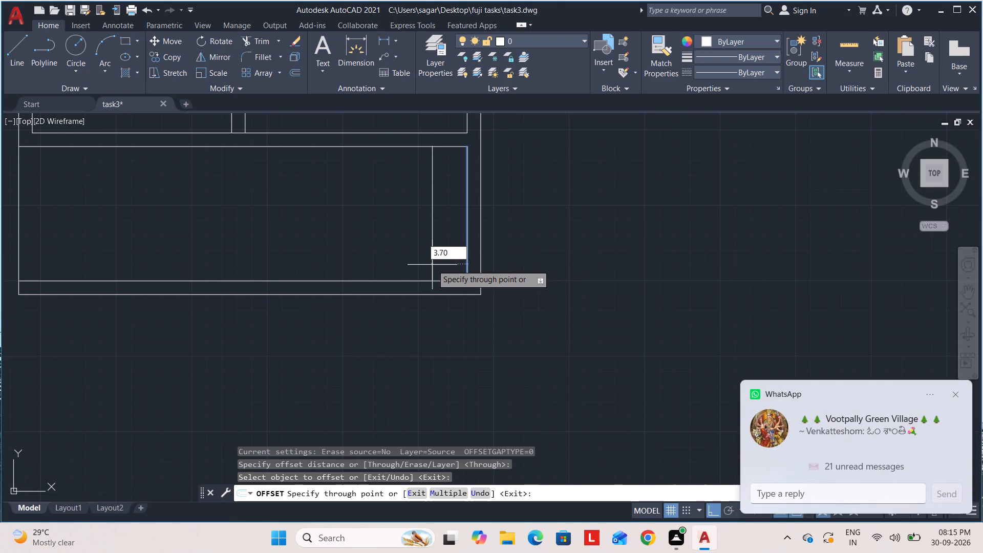
key("apostrophe")
key("Return")
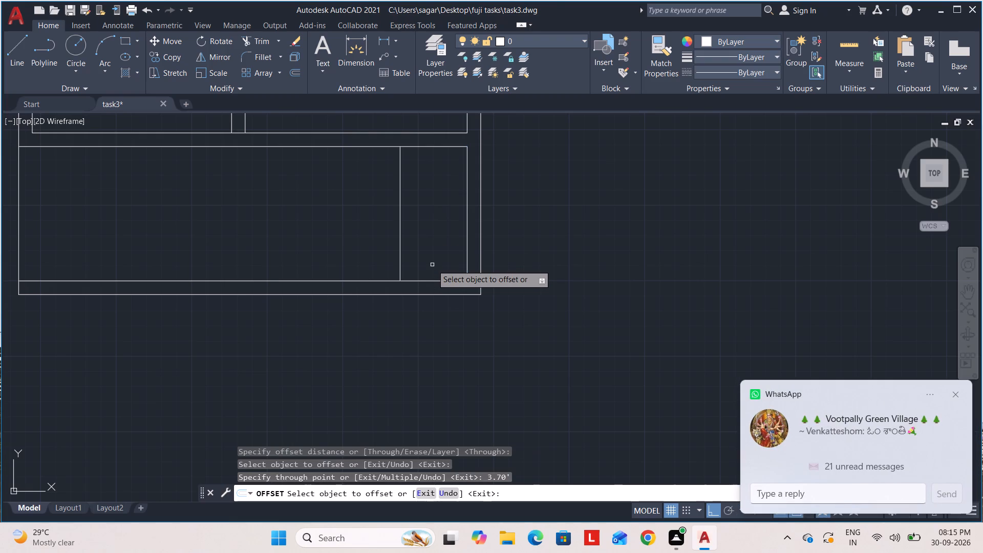
key("Escape")
key("Escape")
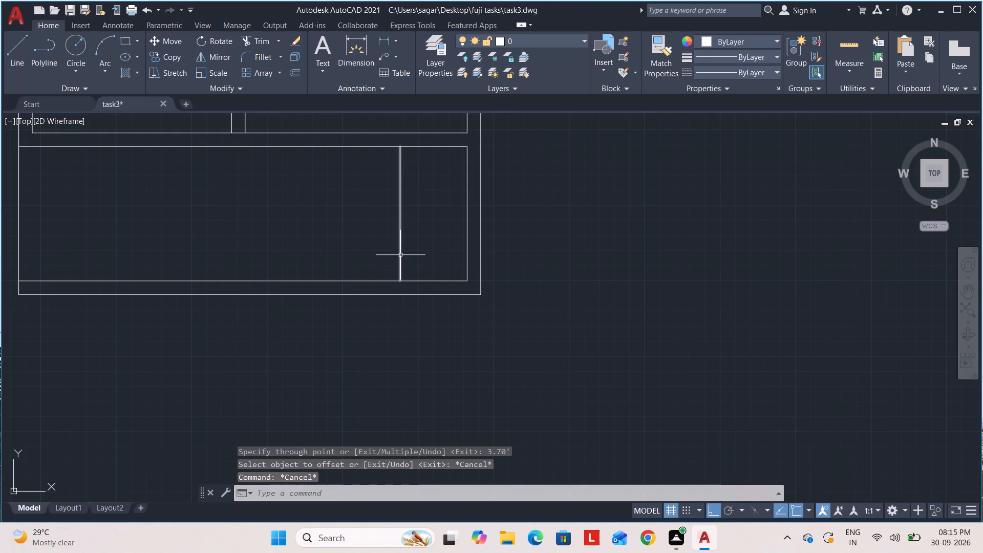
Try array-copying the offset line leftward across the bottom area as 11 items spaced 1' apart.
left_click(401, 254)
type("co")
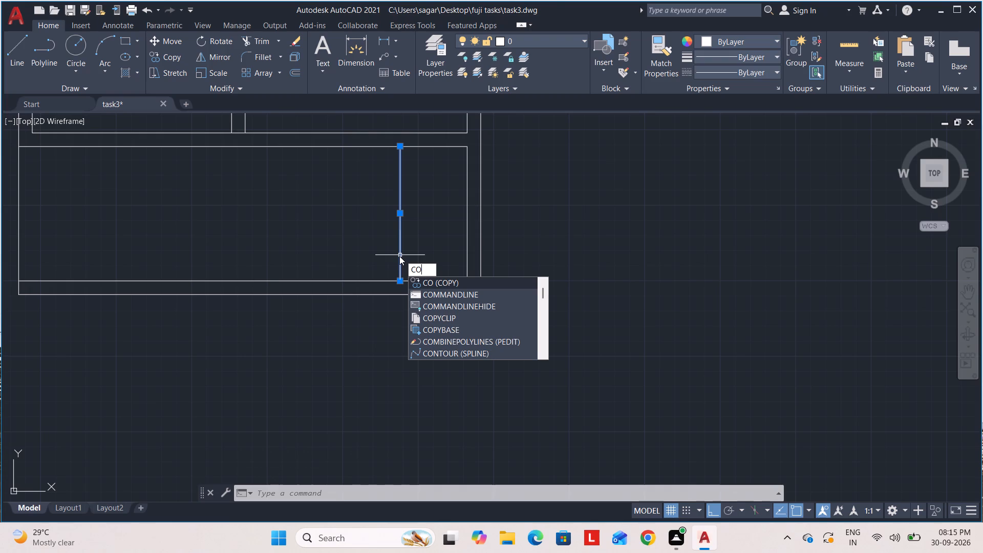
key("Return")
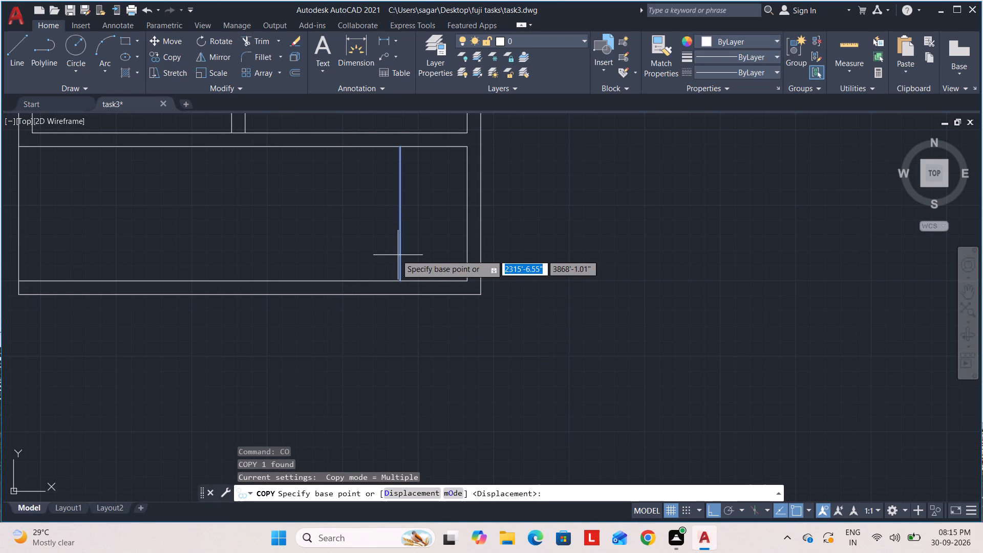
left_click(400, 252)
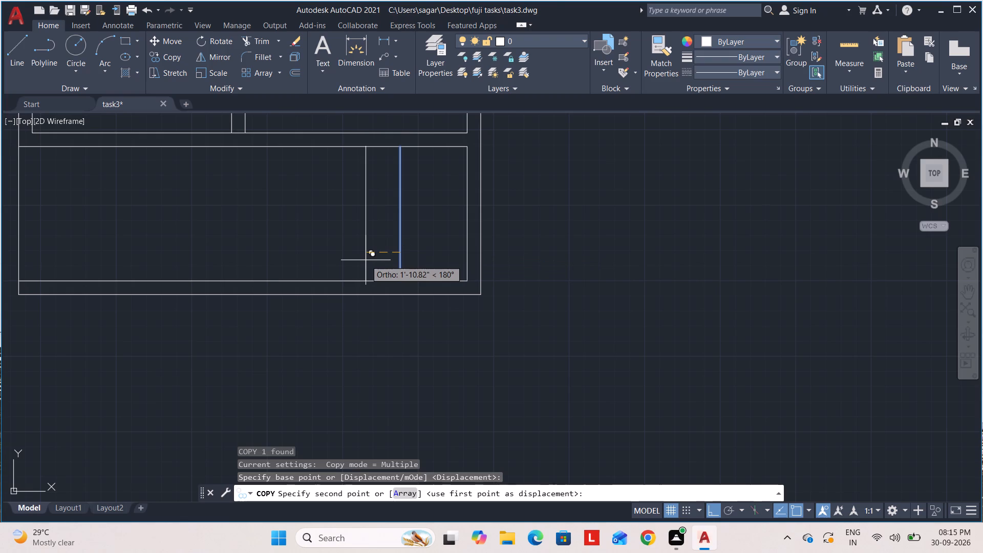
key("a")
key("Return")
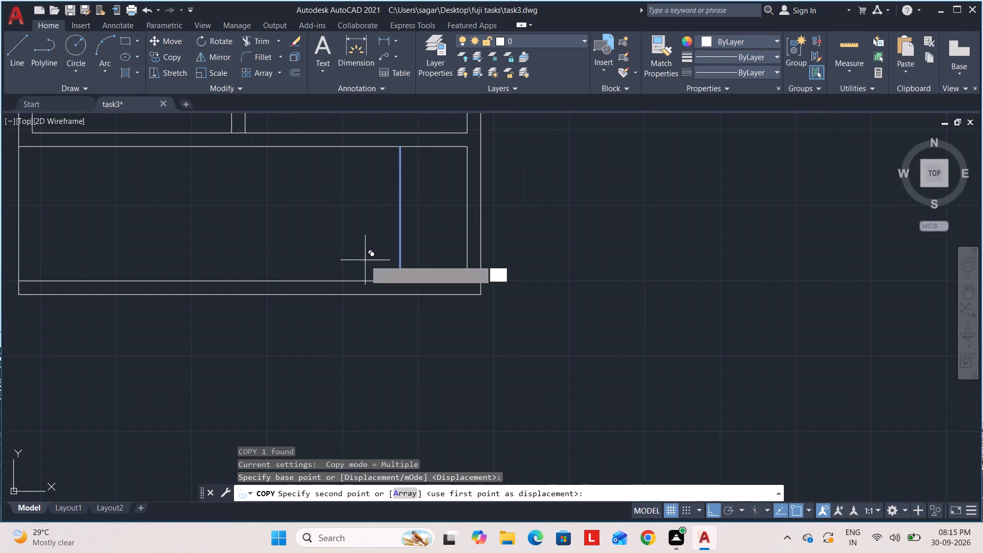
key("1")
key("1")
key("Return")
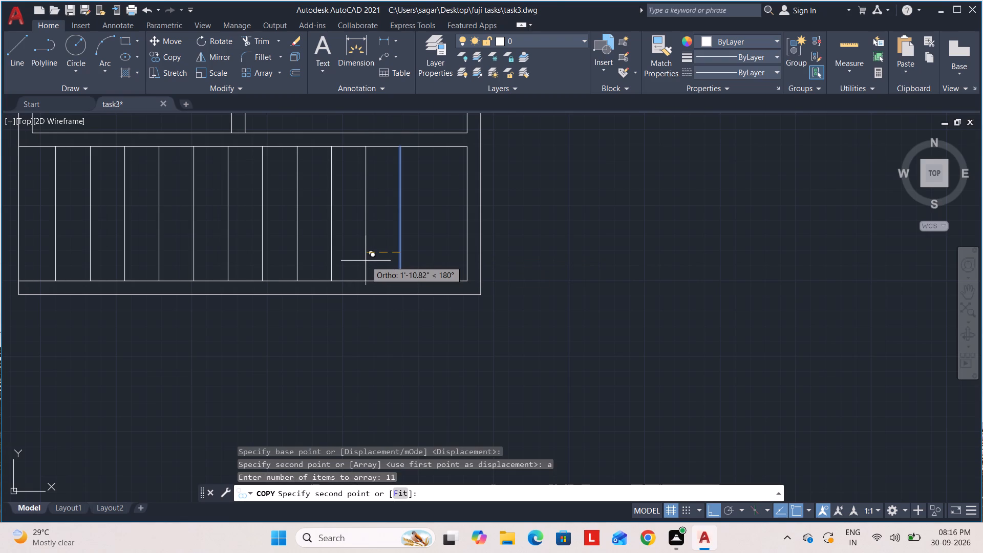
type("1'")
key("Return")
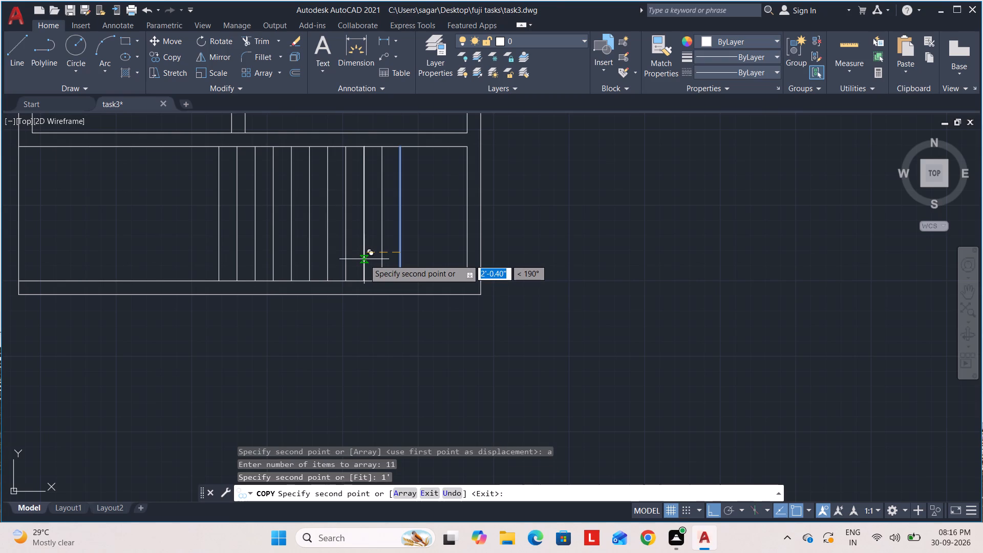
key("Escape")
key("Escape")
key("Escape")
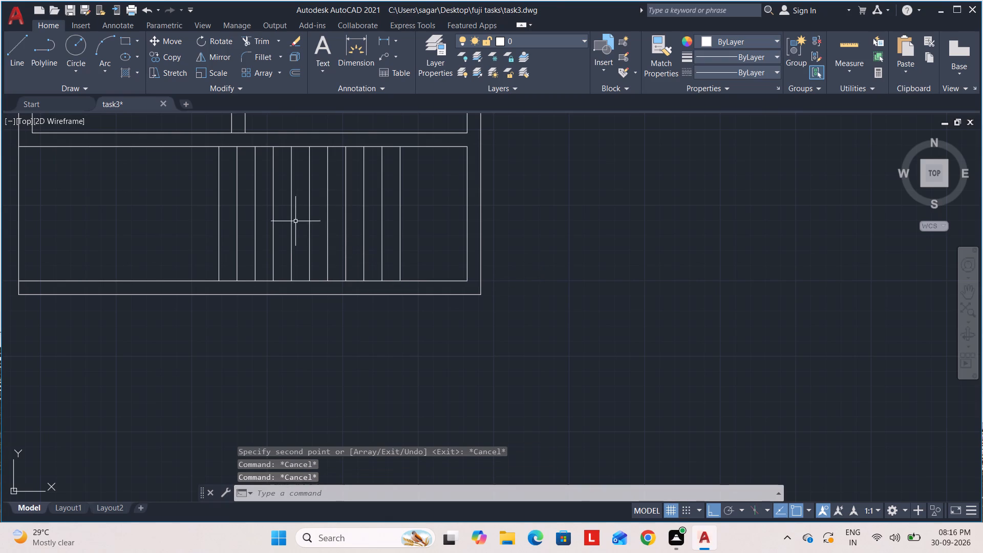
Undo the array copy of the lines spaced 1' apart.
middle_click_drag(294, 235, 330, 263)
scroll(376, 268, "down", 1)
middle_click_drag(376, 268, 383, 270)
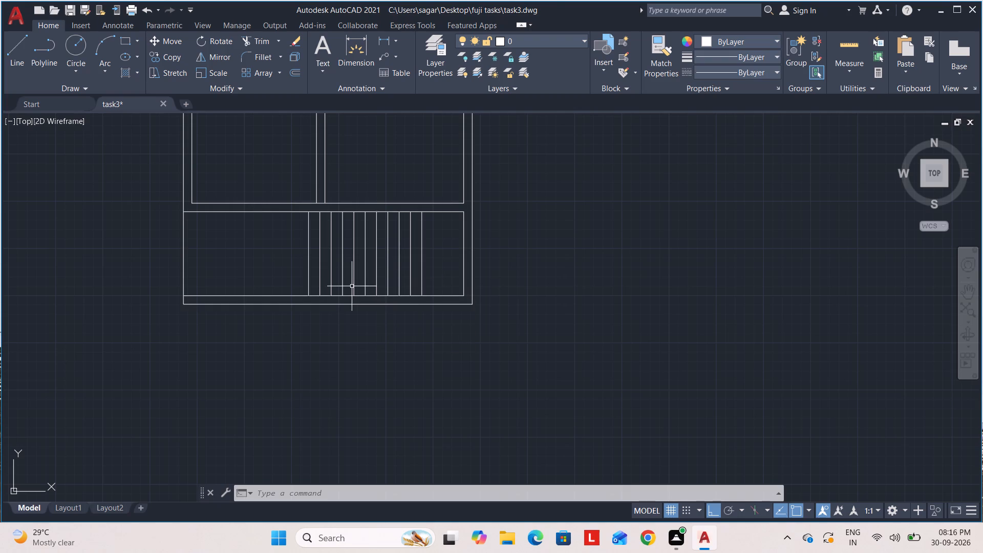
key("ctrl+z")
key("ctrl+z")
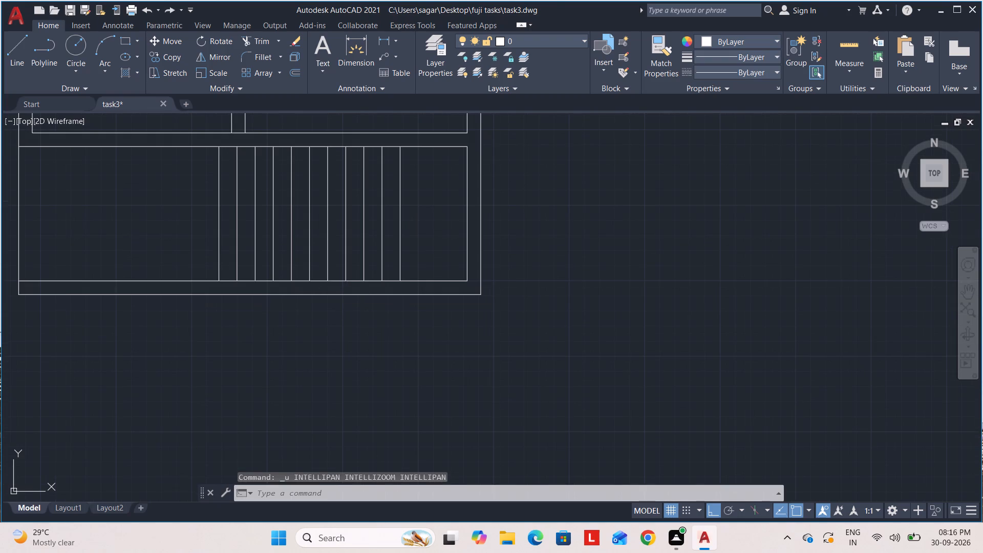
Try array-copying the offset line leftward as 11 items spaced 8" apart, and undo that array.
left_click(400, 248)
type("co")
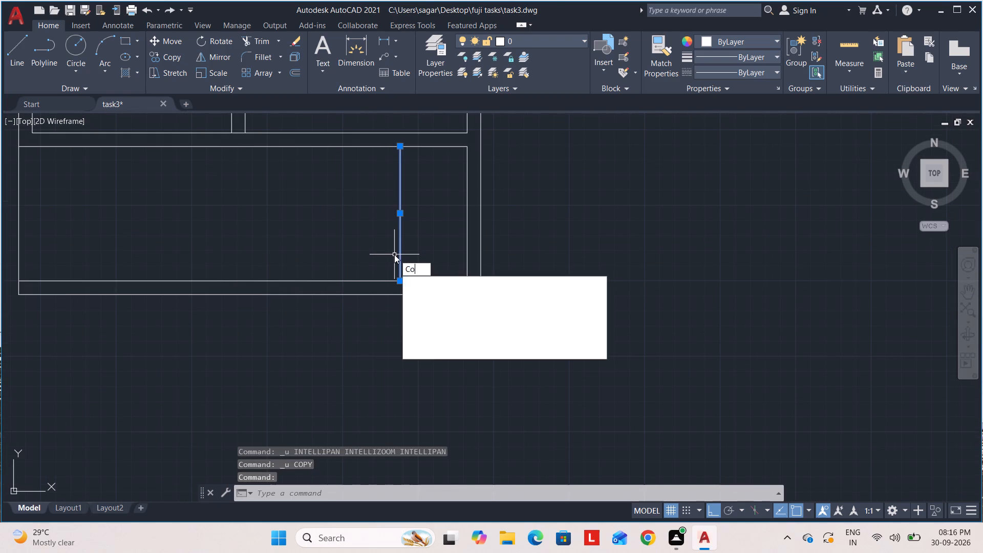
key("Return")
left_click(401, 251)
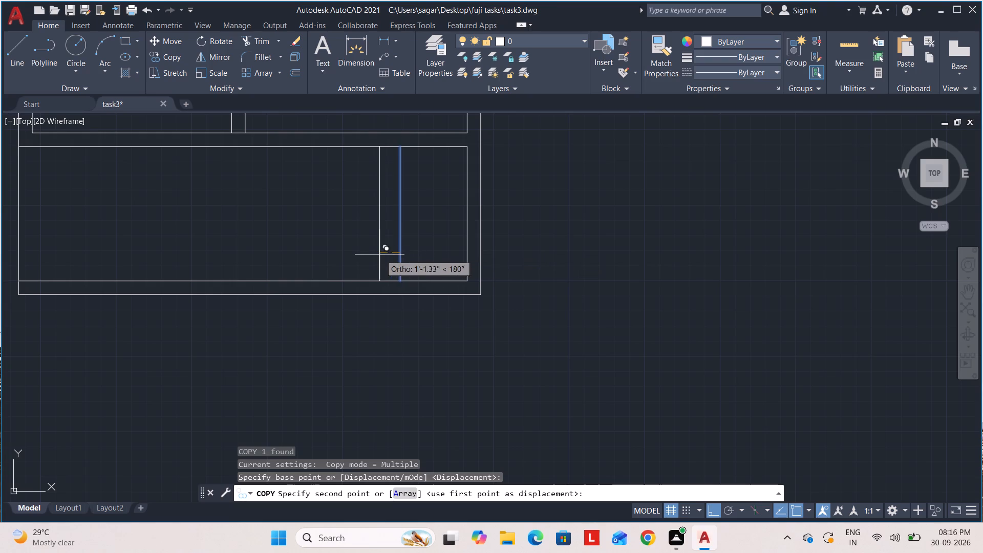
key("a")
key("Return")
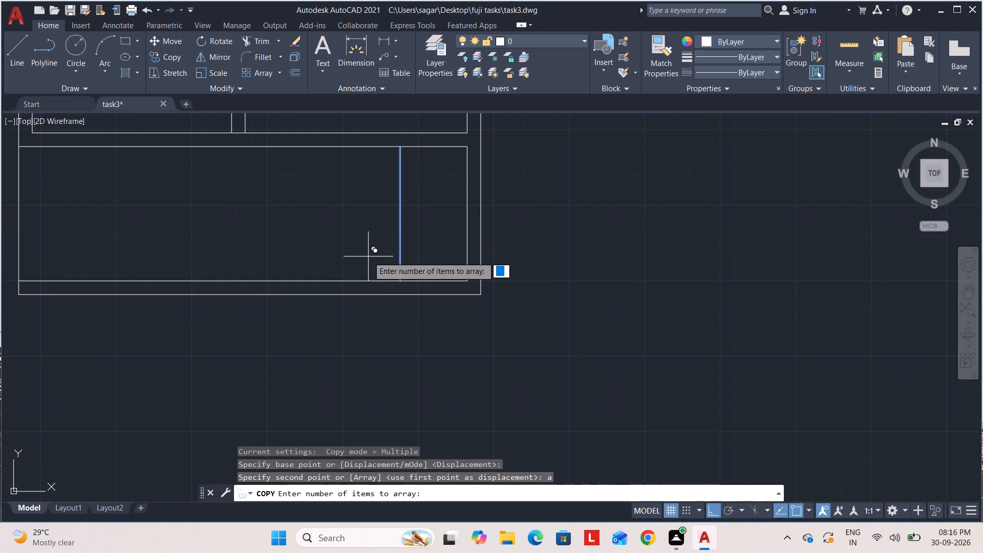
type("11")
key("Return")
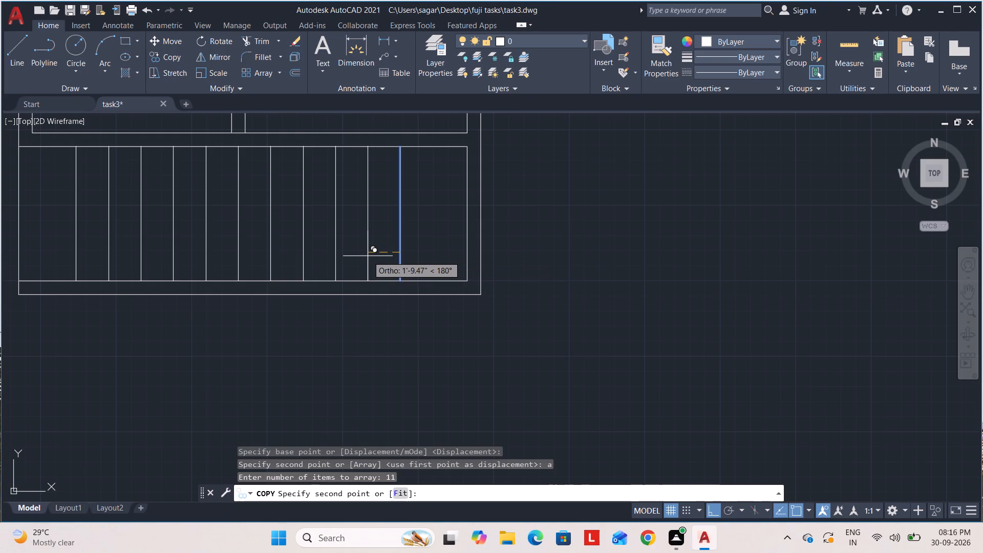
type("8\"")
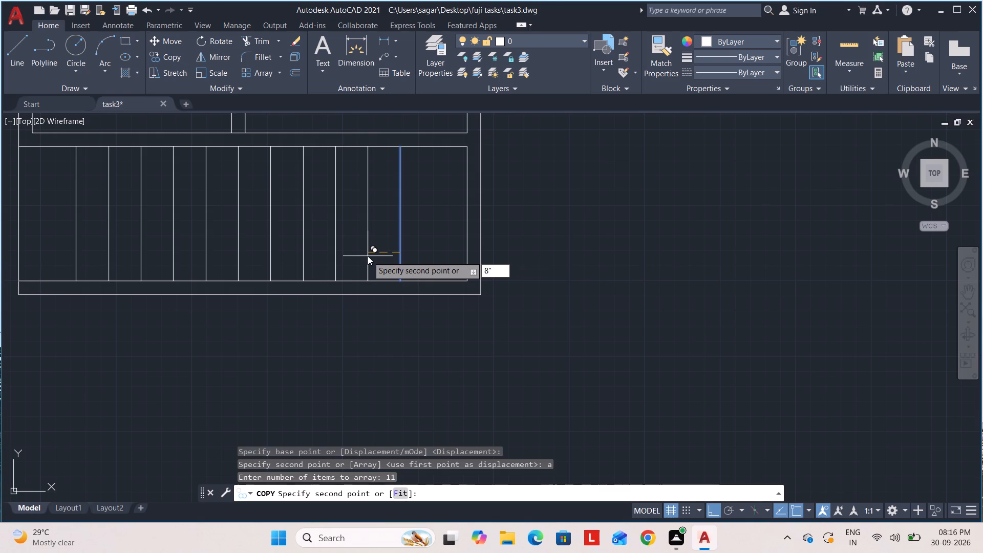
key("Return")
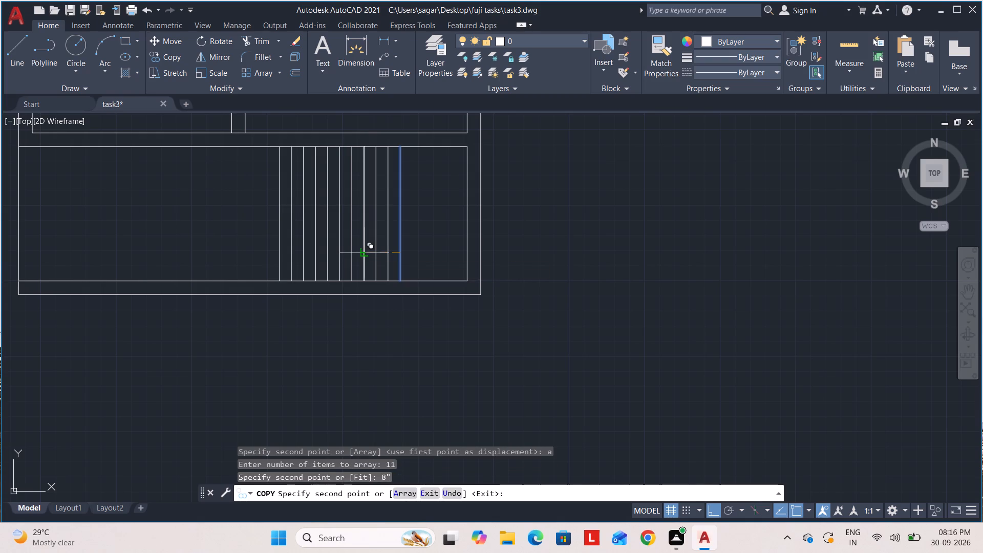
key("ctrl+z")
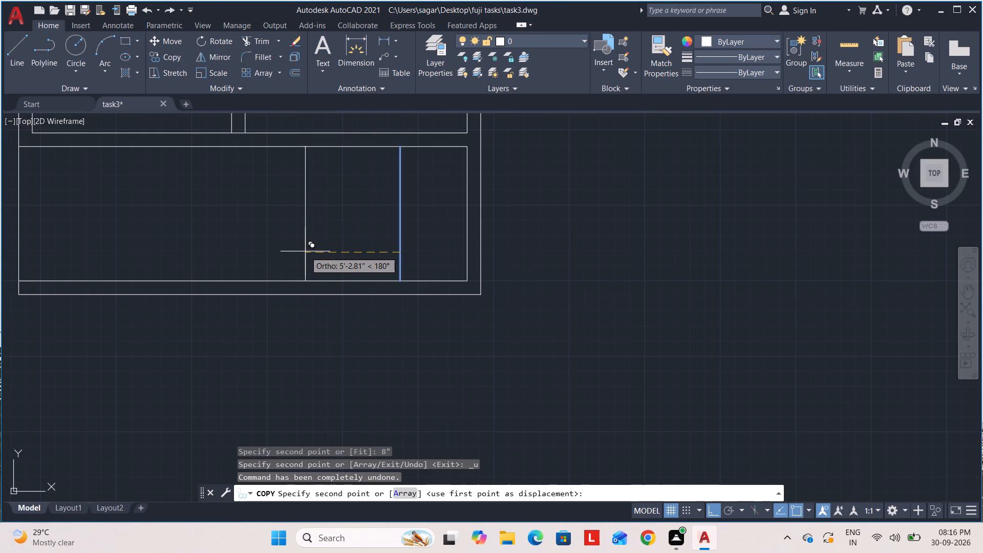
Array-copy the offset line leftward across the bottom area as 11 items spaced 10" apart.
key("a")
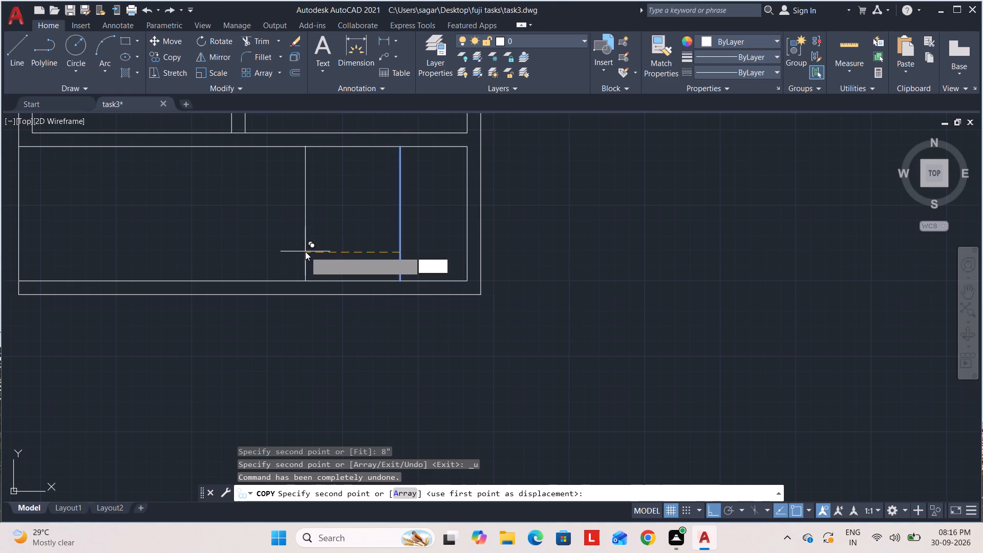
key("Return")
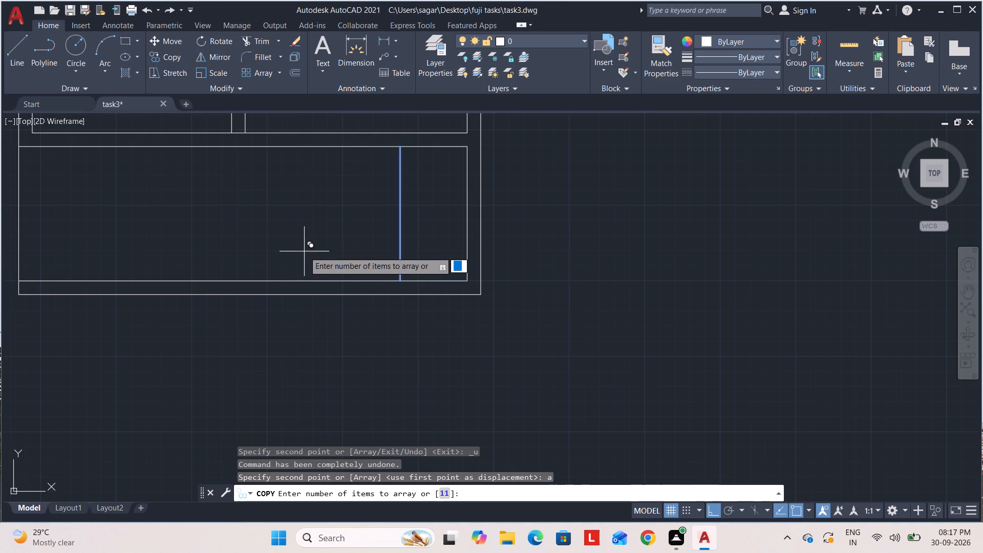
type("11")
key("Return")
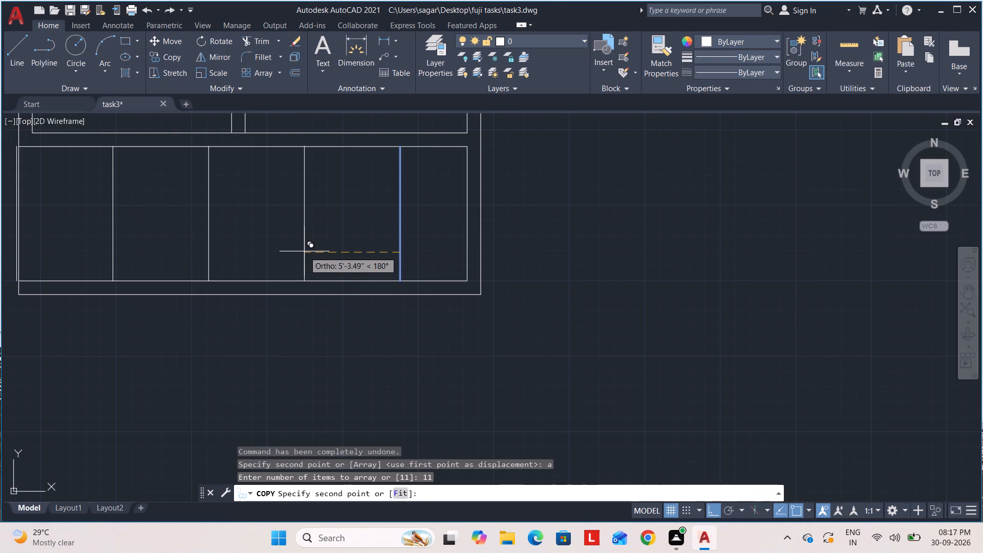
type("10\"")
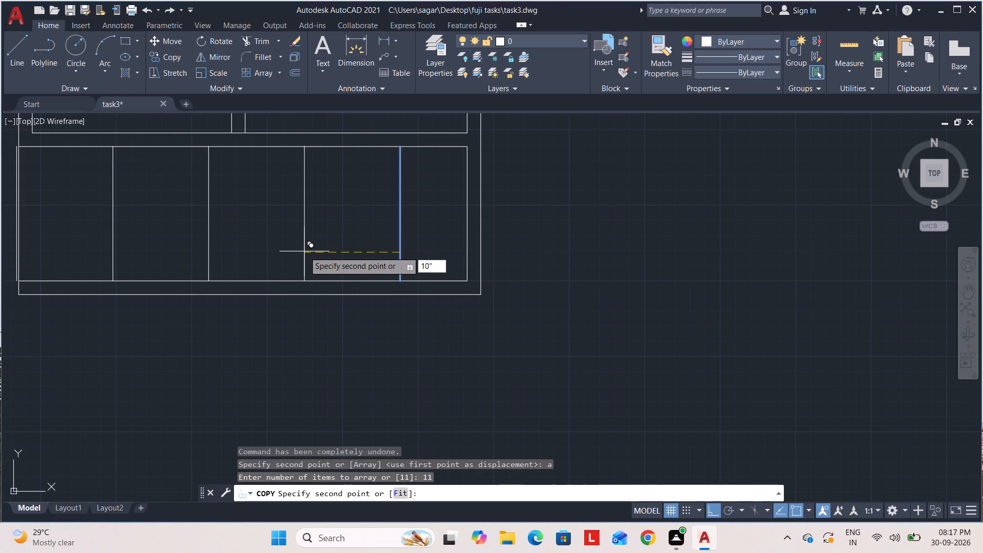
key("Return")
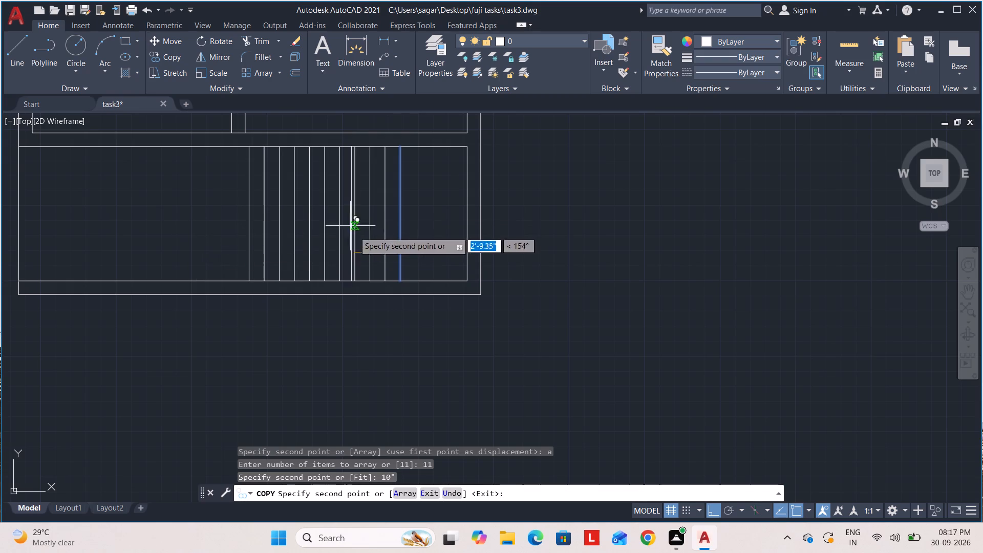
key("Return")
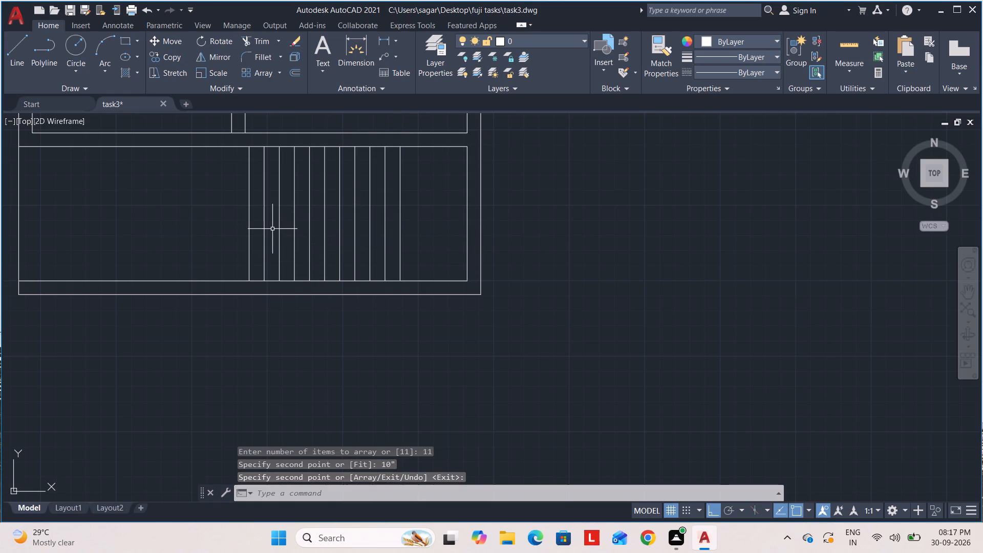
key("Escape")
key("Escape")
key("Escape")
Draw a horizontal line from the midpoint of the right side wall's inner line to the stair's leftmost line.
middle_click_drag(314, 227, 238, 277)
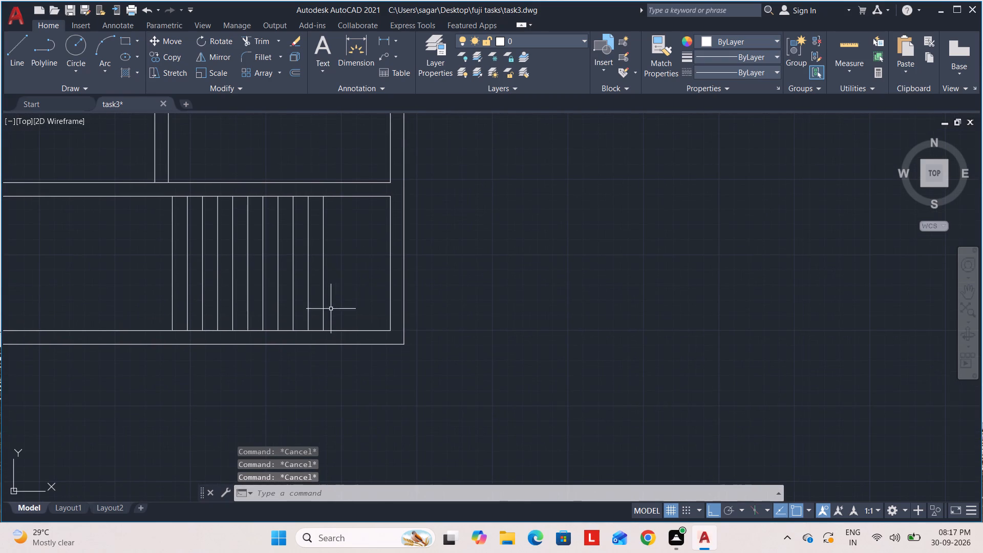
key("k")
key("Escape")
key("Escape")
key("Escape")
key("l")
key("Return")
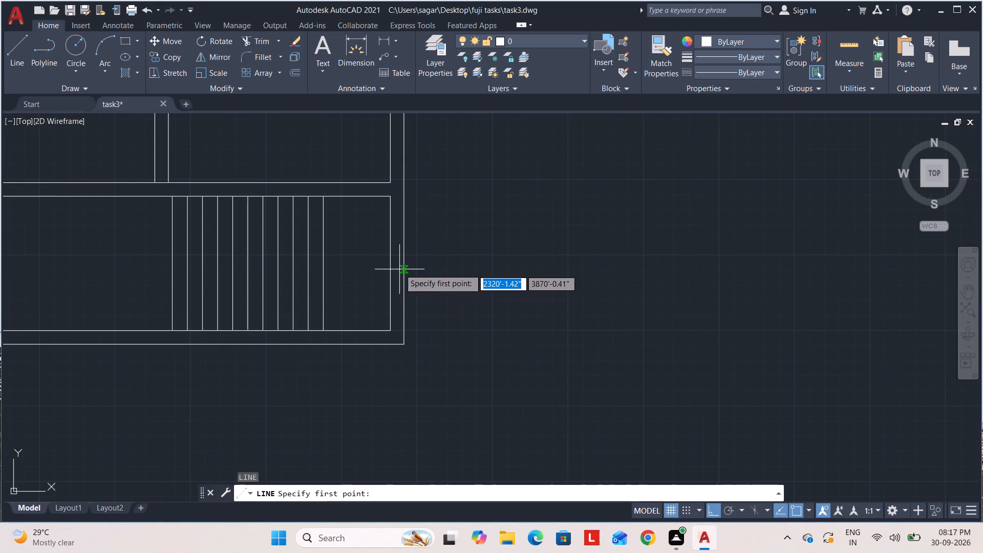
left_click(389, 261)
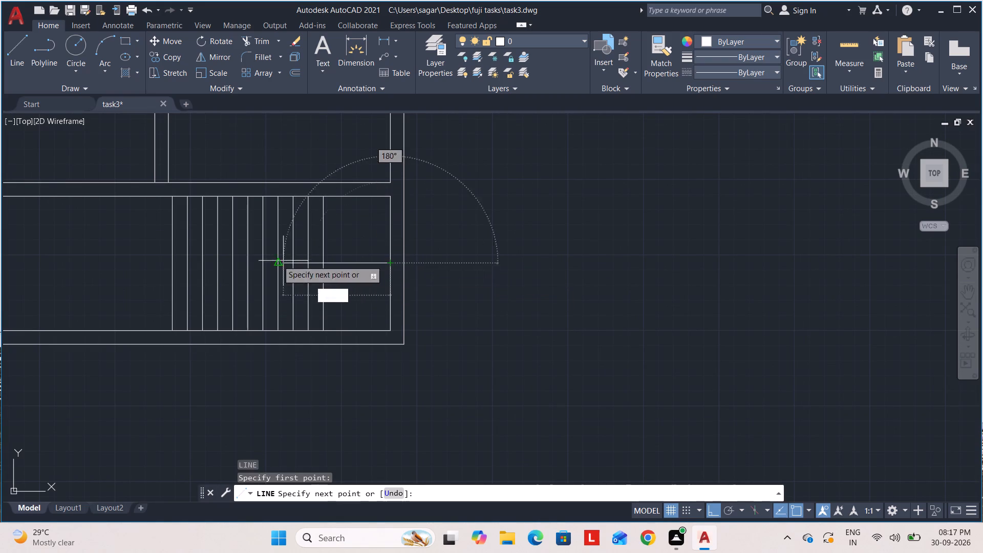
left_click(170, 262)
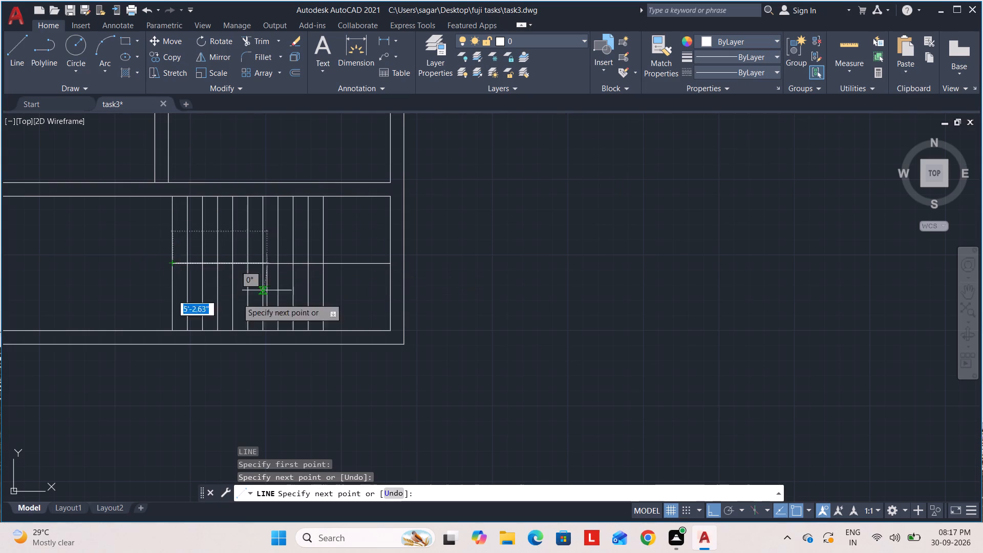
key("Escape")
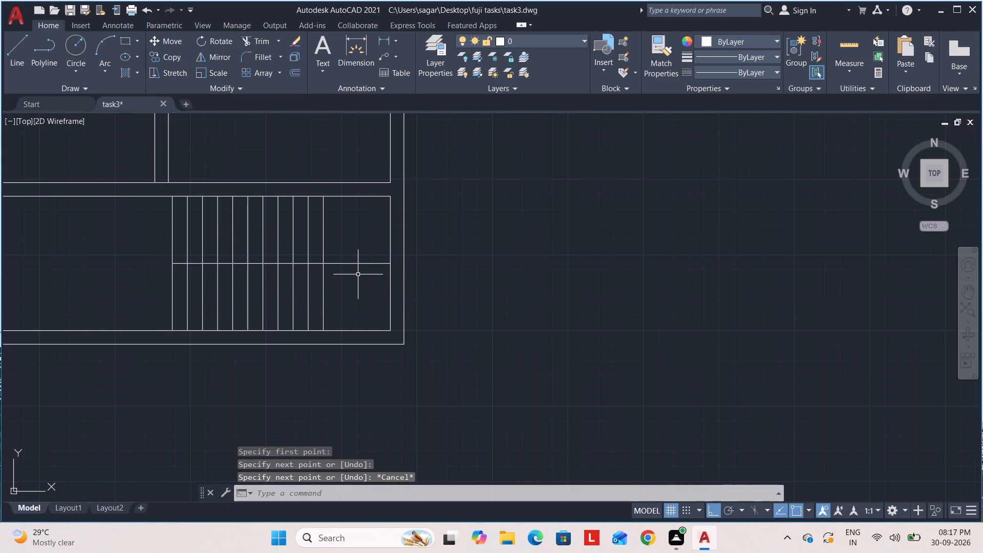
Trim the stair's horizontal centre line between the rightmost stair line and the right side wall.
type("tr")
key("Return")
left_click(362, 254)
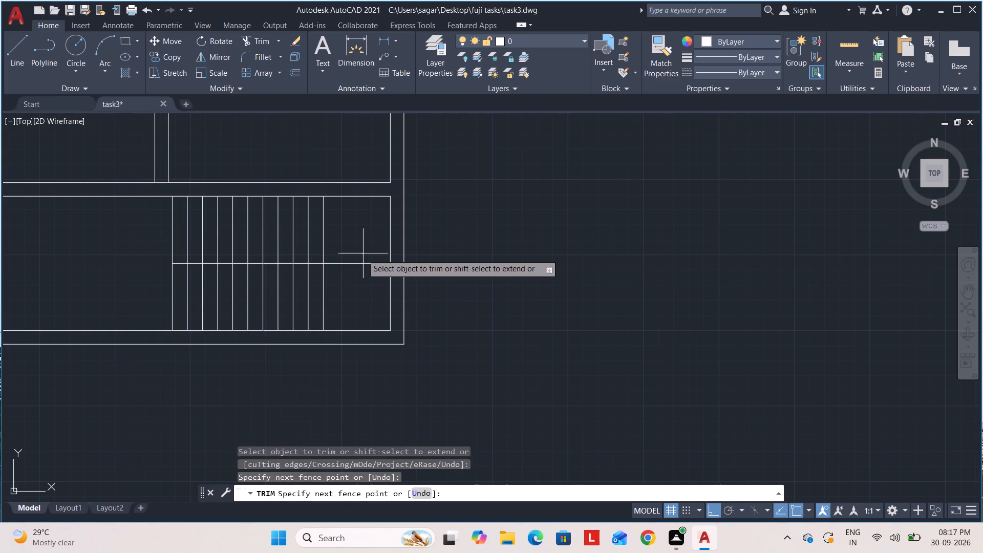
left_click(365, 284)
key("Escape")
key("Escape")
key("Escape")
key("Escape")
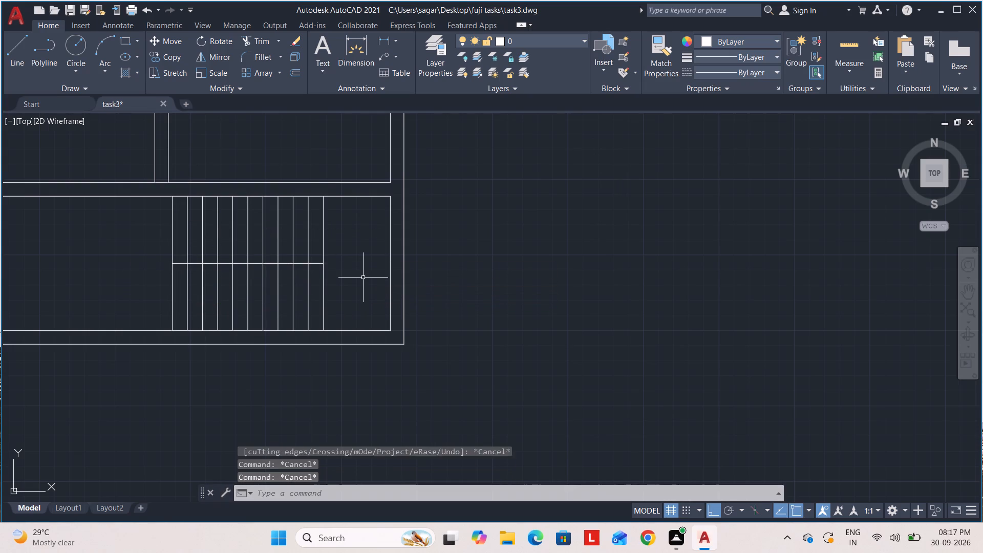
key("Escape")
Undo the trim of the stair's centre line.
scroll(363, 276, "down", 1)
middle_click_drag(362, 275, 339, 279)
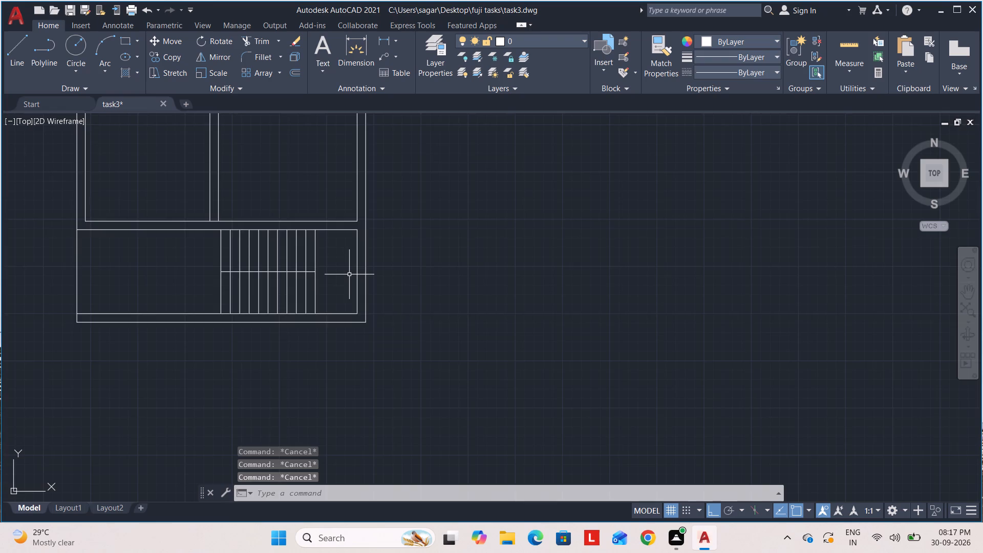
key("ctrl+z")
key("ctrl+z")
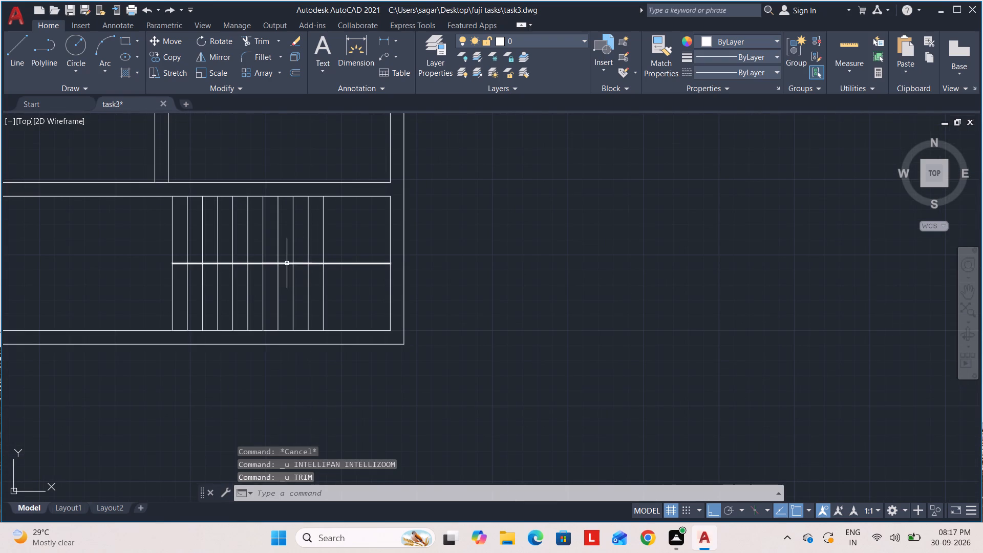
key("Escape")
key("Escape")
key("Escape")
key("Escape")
Draw a 0.5" wide horizontal polyline about 5'11" long from left of the upper flight to the seventh stair line.
key("p")
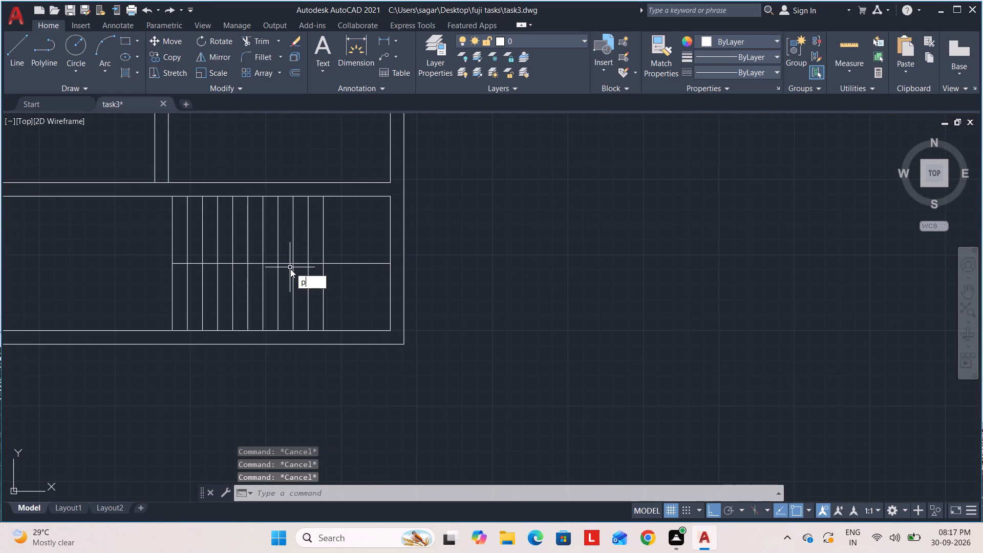
left_click(320, 318)
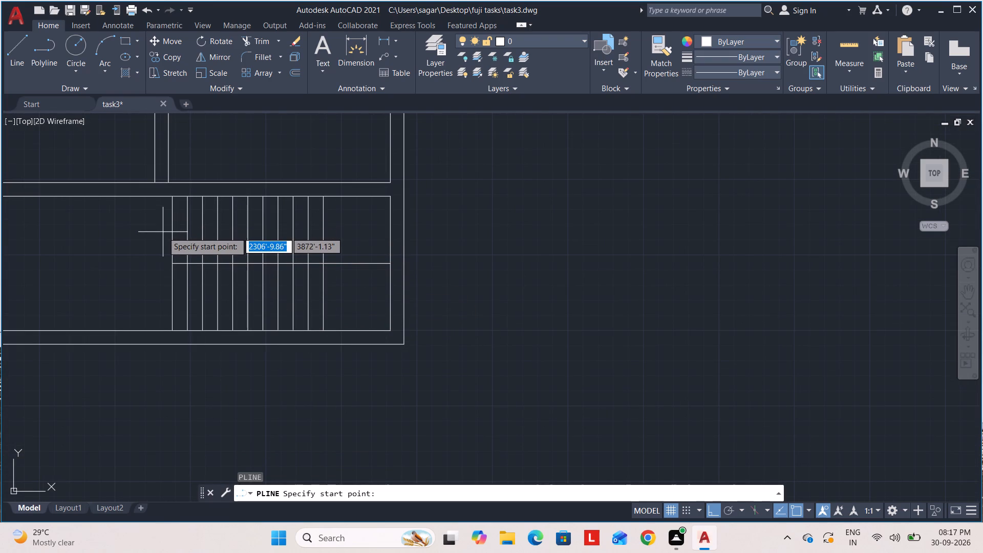
scroll(161, 233, "up", 1)
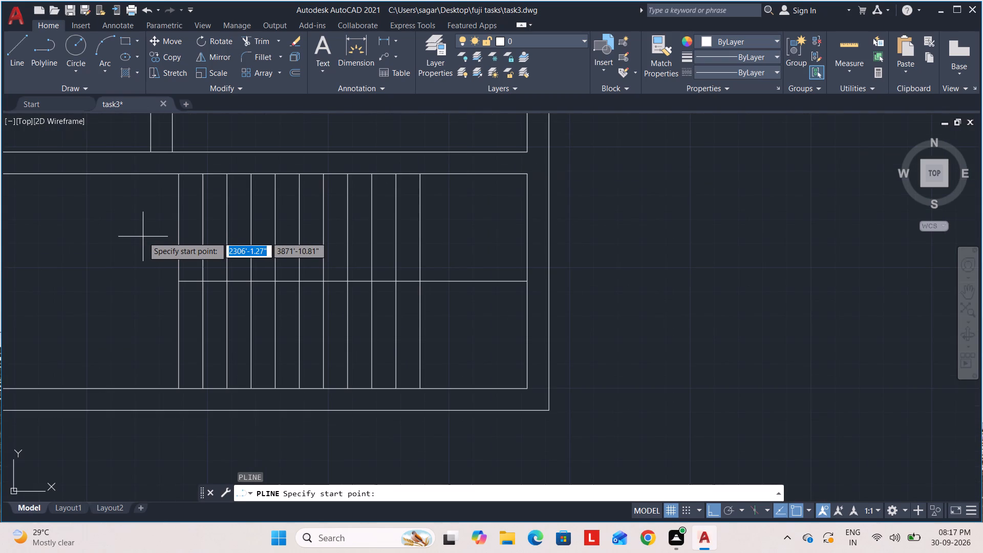
left_click(151, 230)
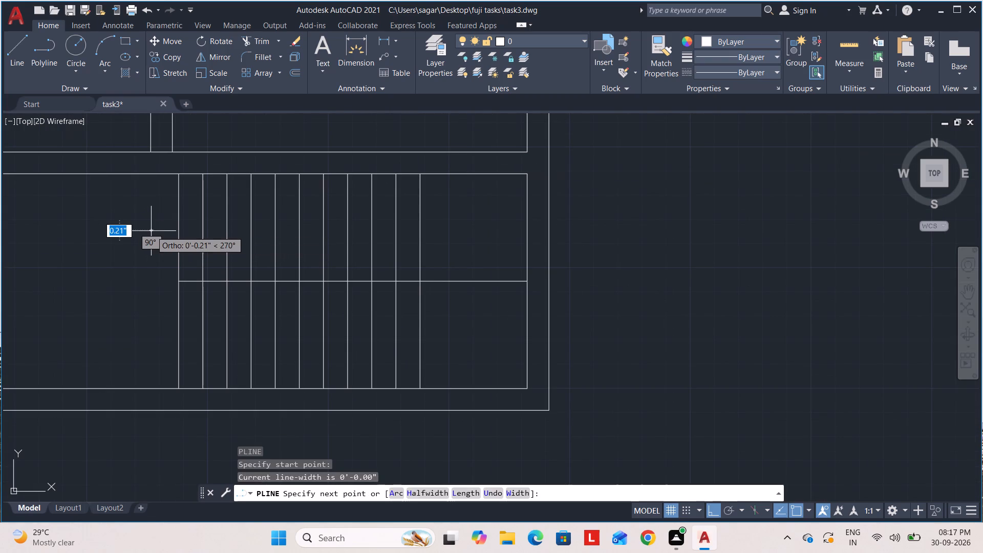
key("w")
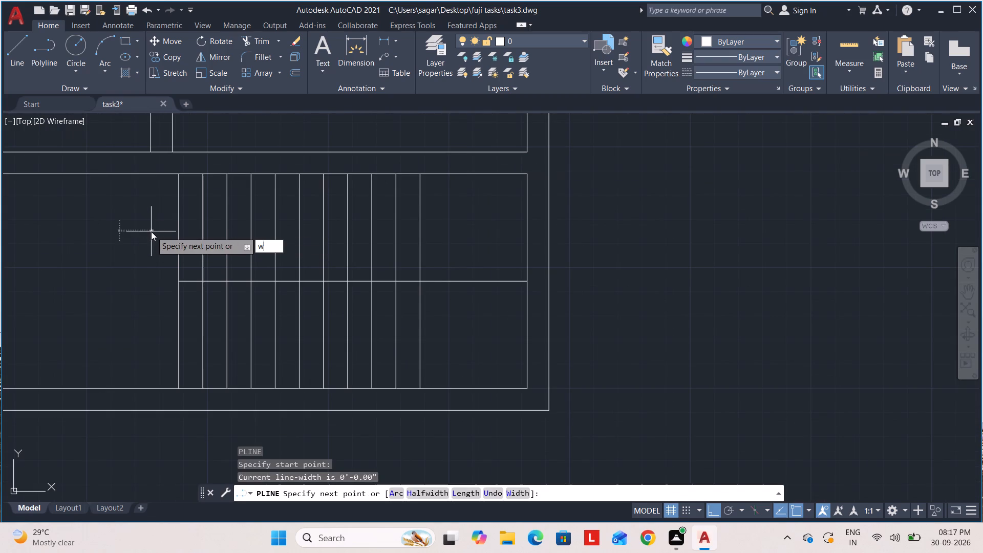
key("Return")
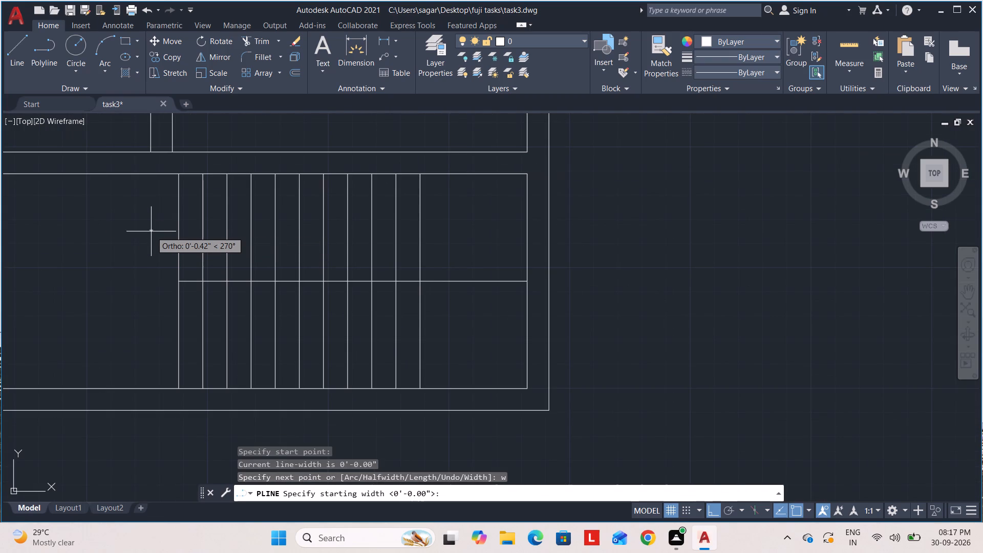
key("1")
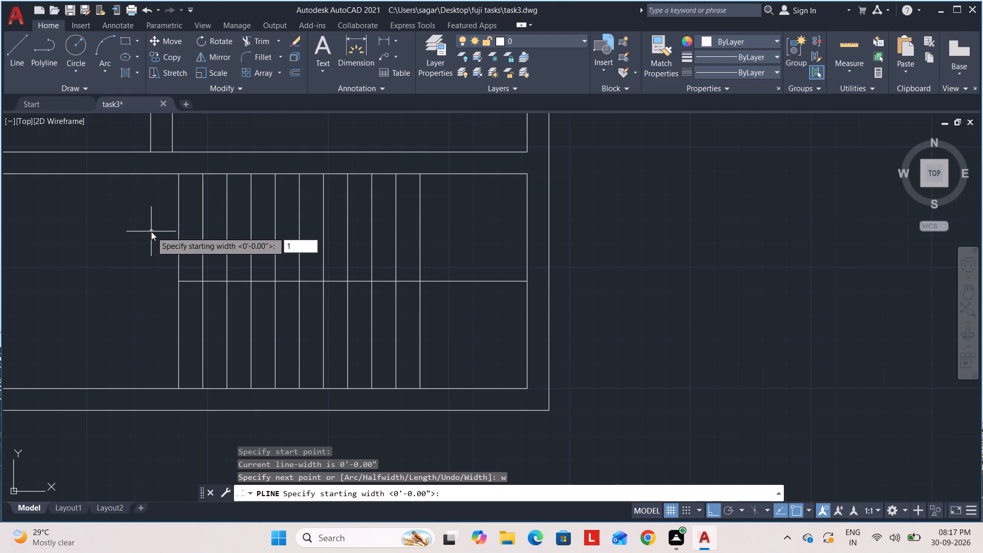
key("BackSpace")
type("0.5")
key("Return")
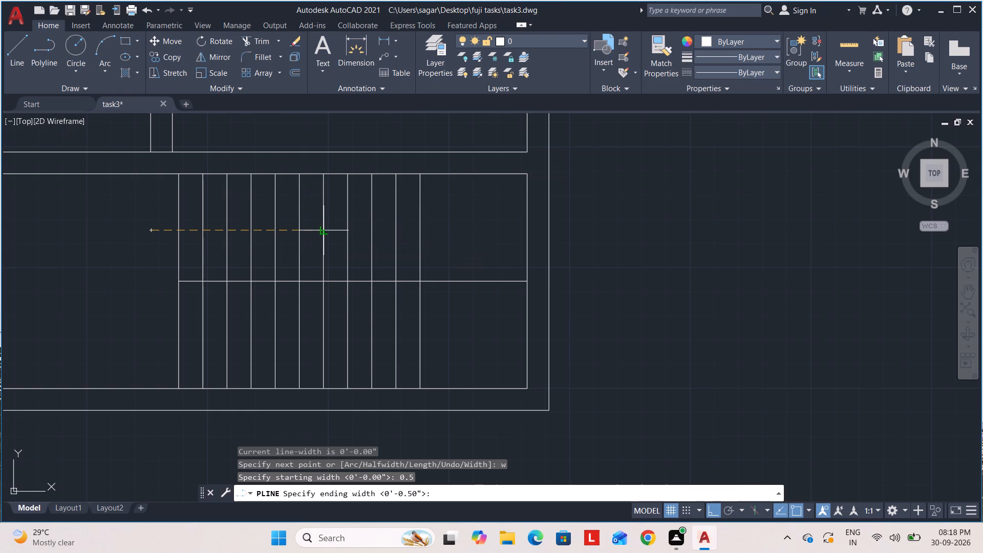
type("0.5")
key("Return")
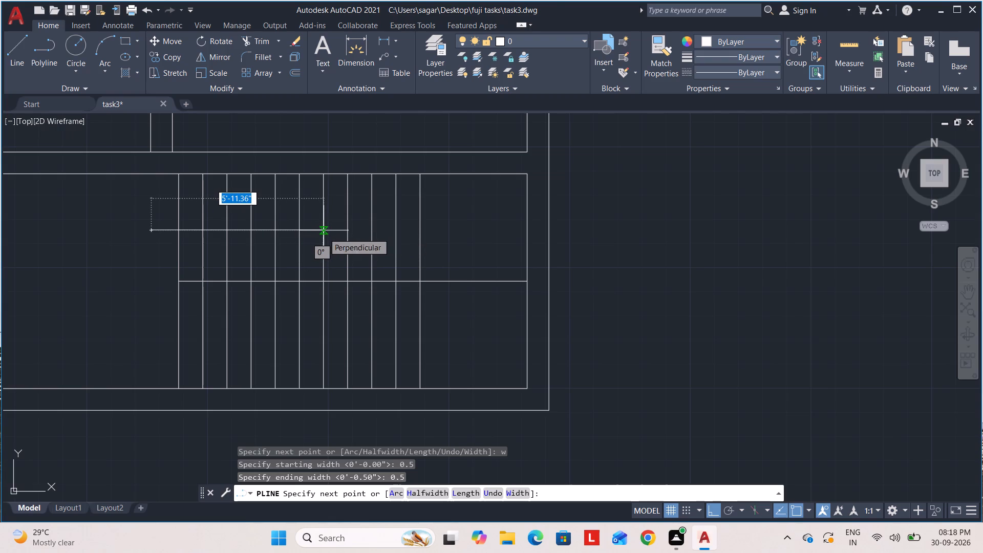
left_click(324, 232)
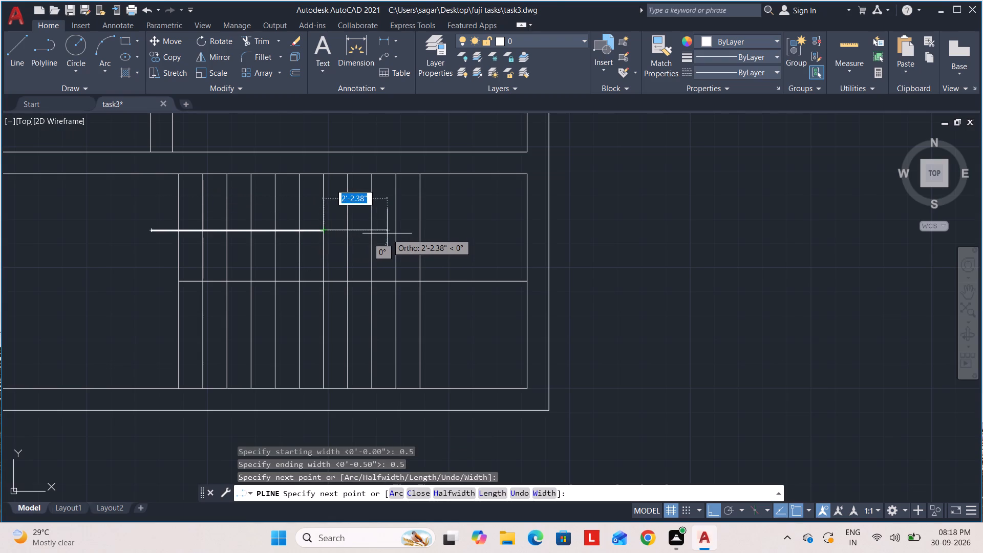
Add an arrowhead segment about 5" long to the polyline's right end, with starting width 2" and ending width 0.5".
key("w")
key("Return")
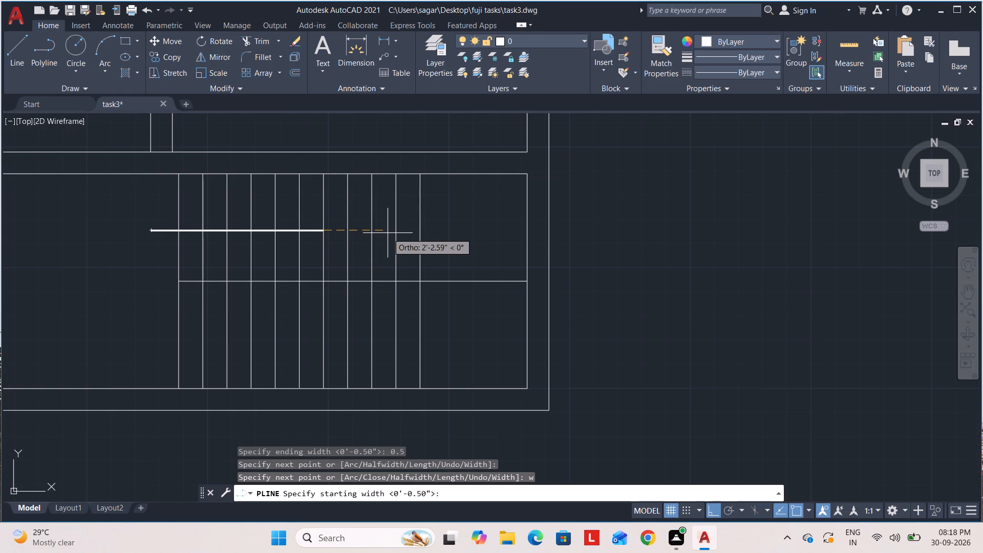
key("2")
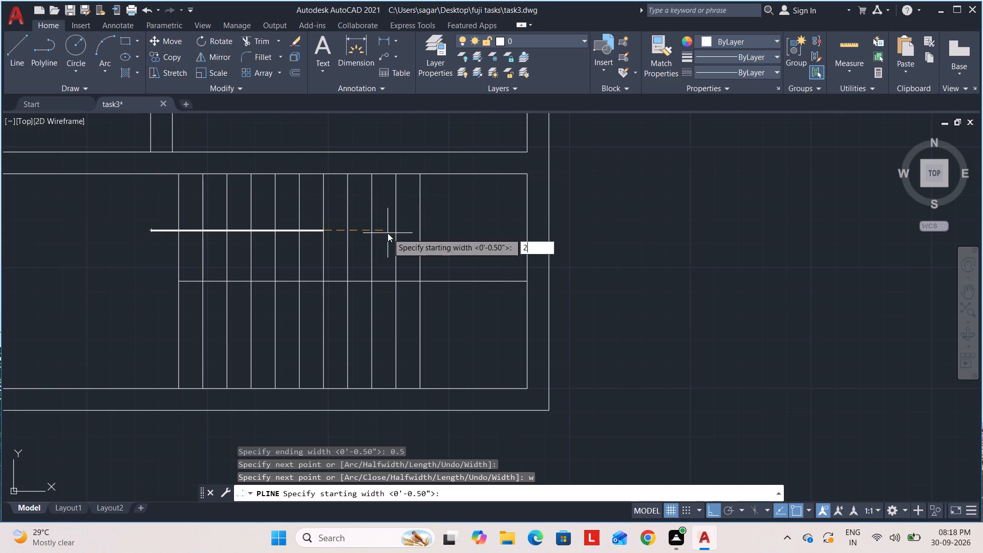
key("Return")
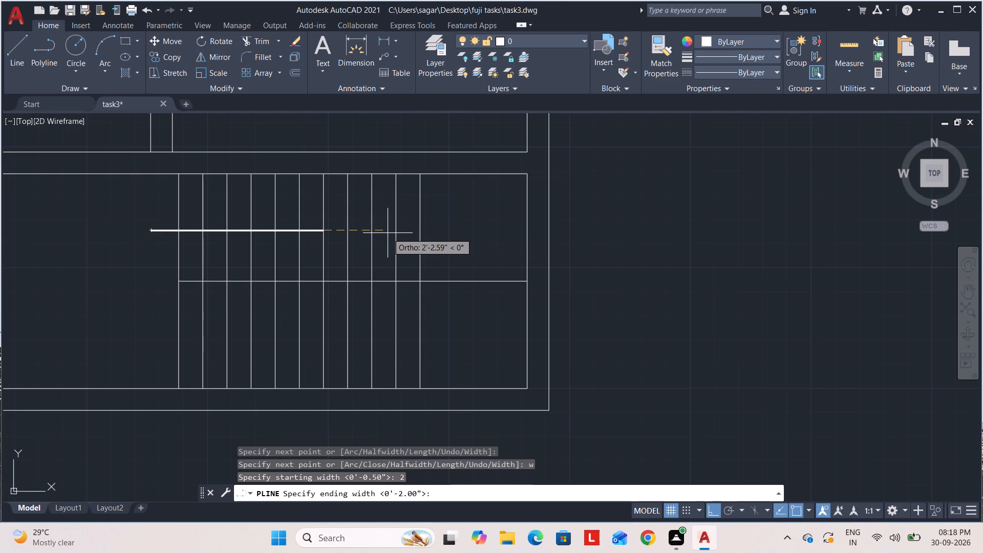
type("0.5")
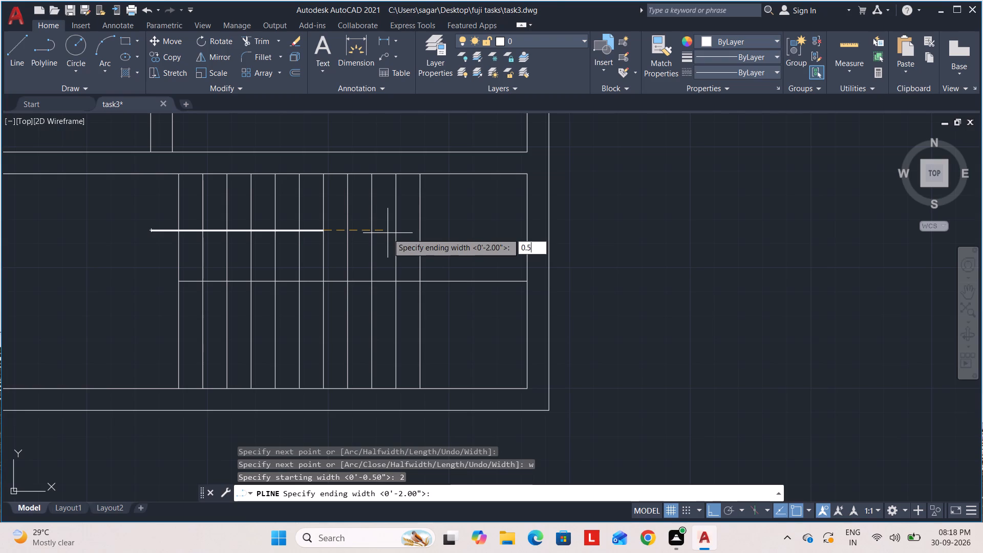
key("Return")
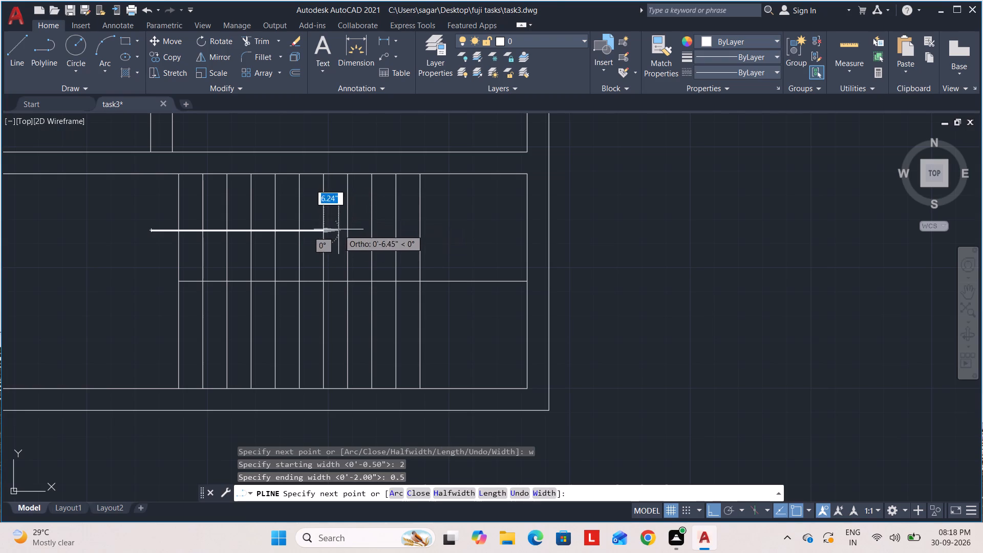
scroll(336, 231, "up", 3)
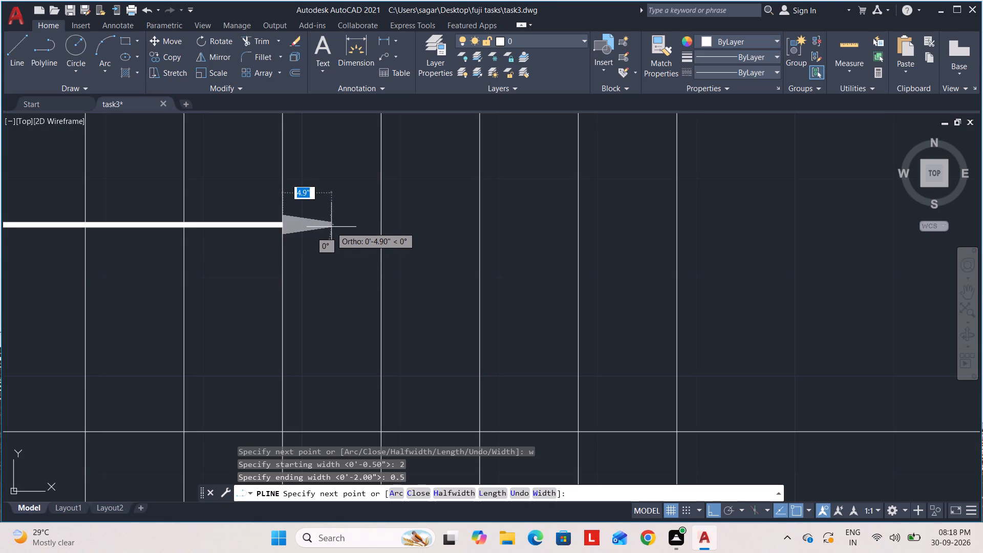
left_click(334, 225)
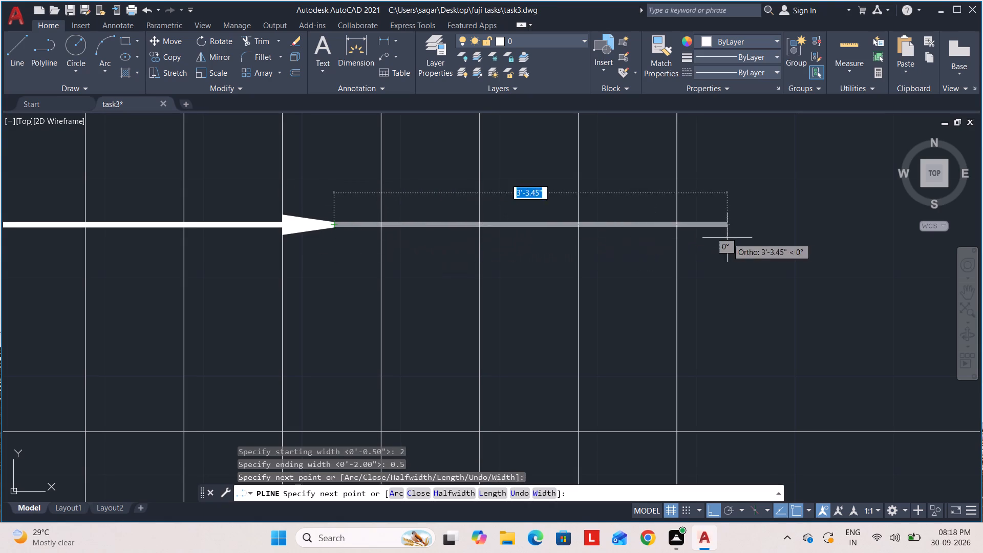
Extend the polyline about 4'8" right past the last stair line, and about 1'4" down towards the stair's centre line.
scroll(660, 221, "down", 3)
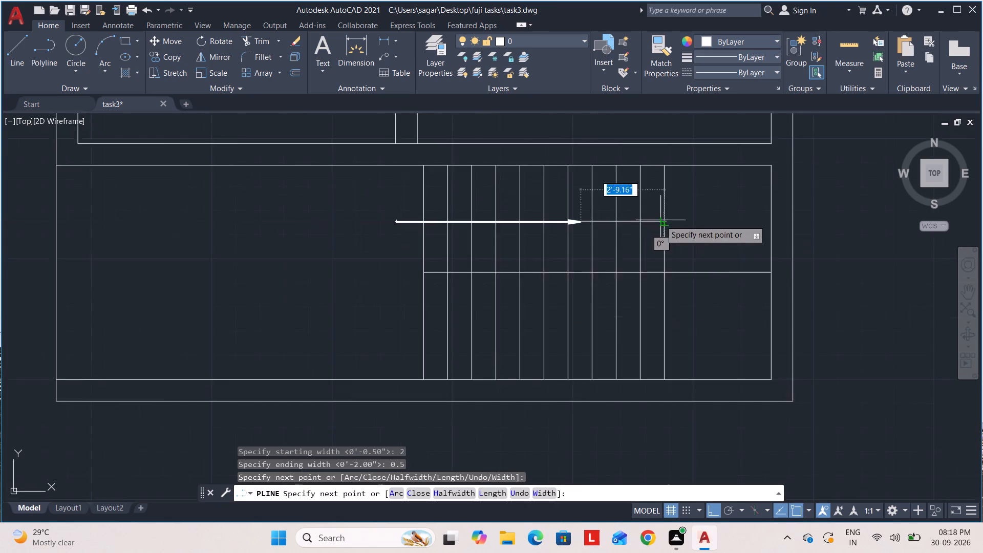
middle_click_drag(660, 220, 540, 236)
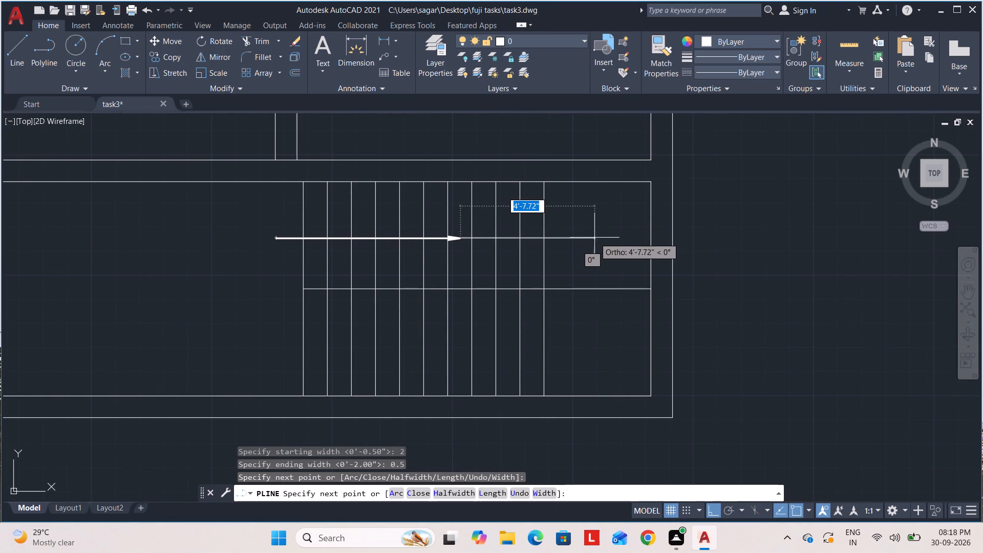
left_click(594, 237)
scroll(597, 281, "up", 1)
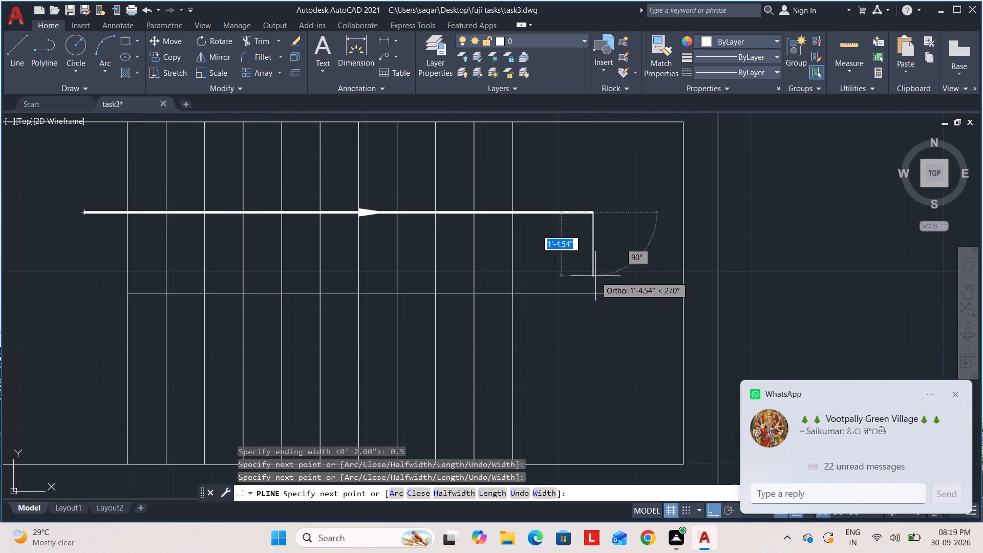
double_click(594, 273)
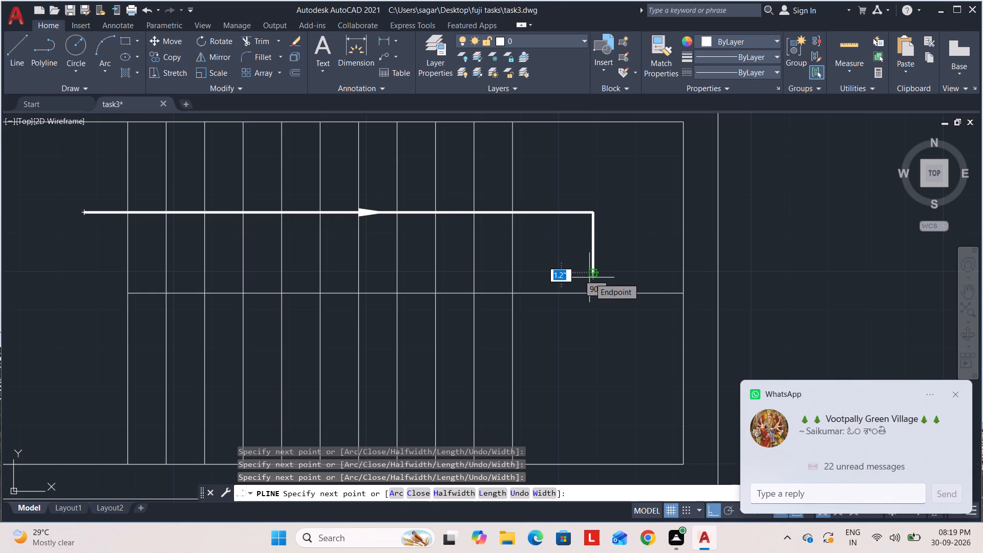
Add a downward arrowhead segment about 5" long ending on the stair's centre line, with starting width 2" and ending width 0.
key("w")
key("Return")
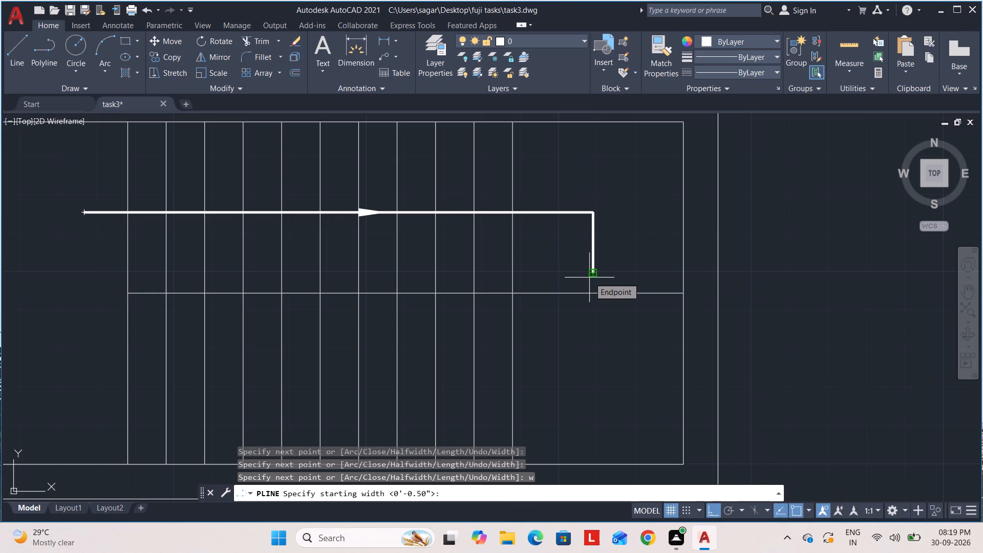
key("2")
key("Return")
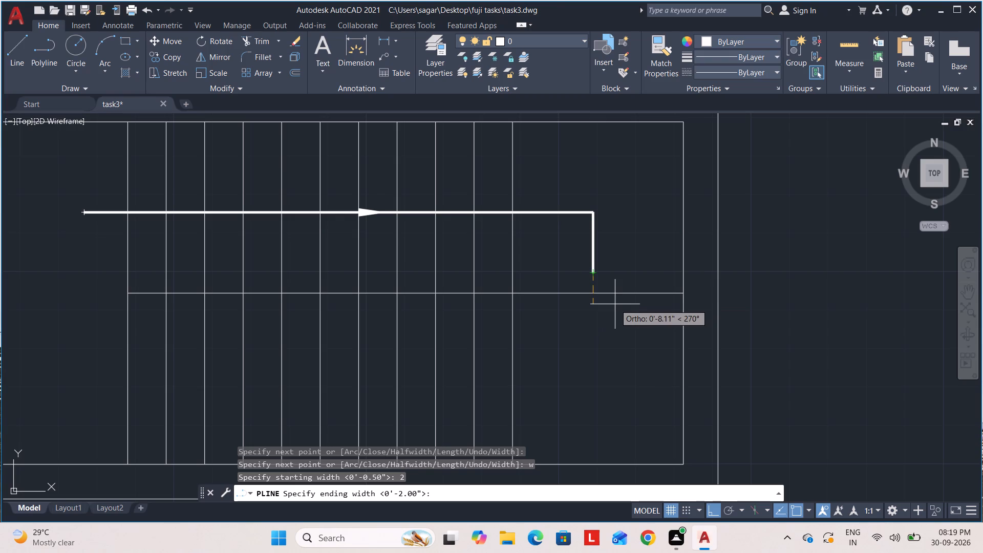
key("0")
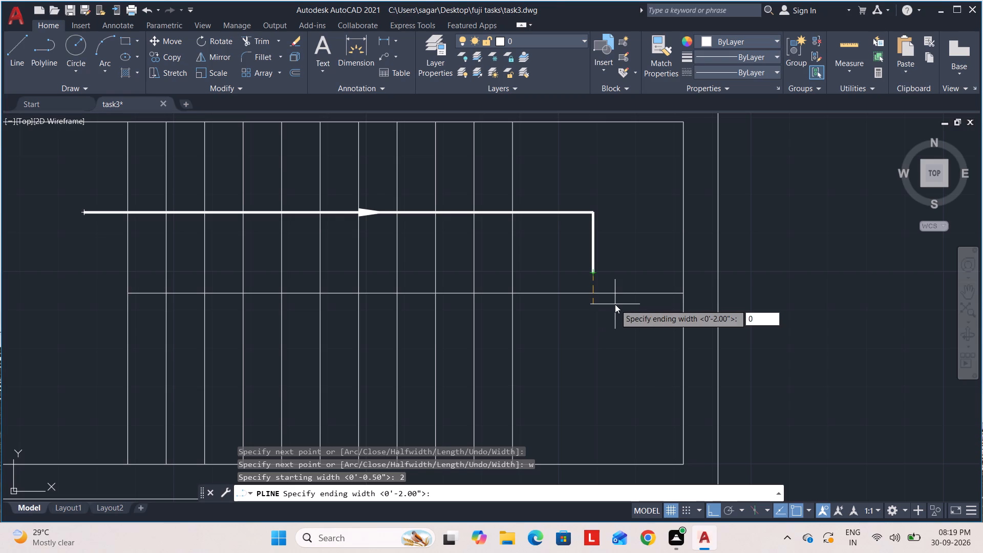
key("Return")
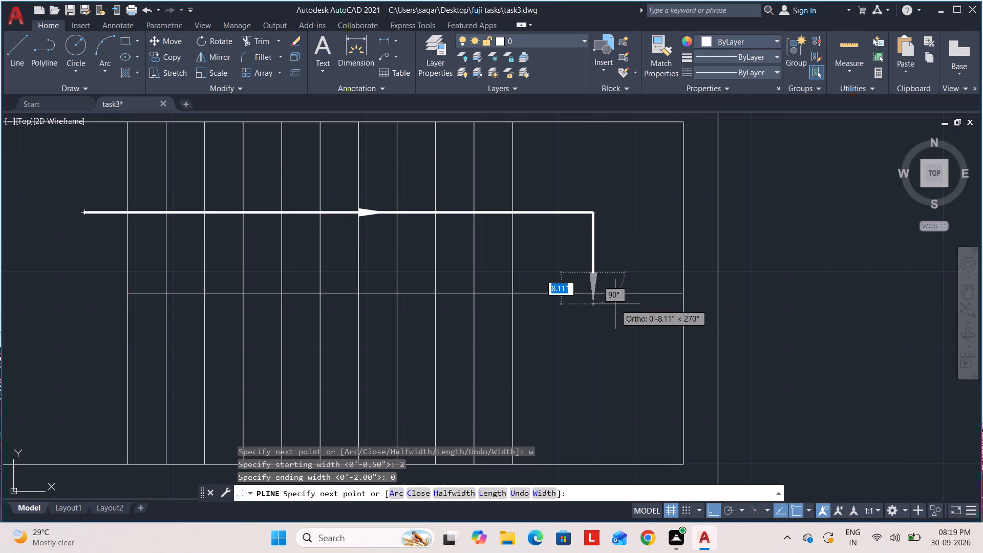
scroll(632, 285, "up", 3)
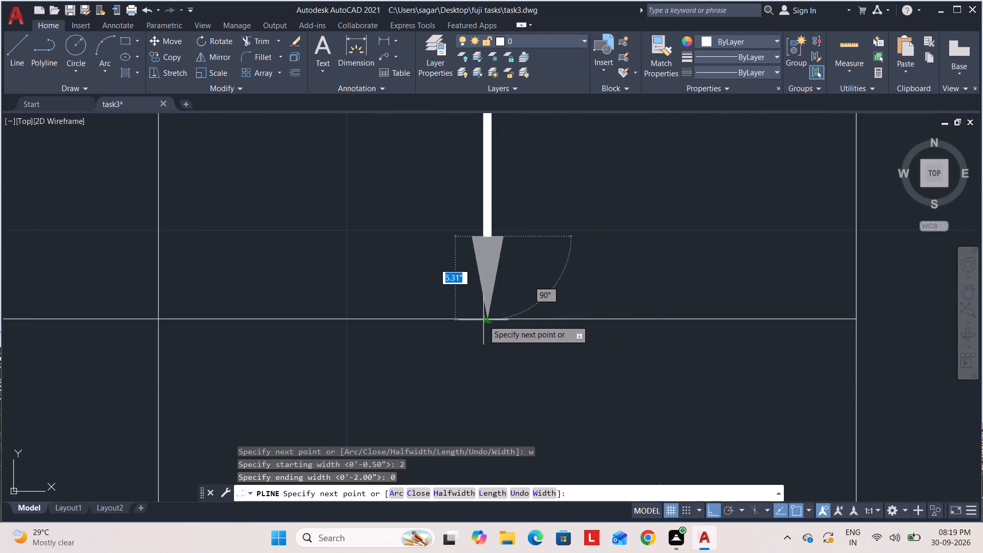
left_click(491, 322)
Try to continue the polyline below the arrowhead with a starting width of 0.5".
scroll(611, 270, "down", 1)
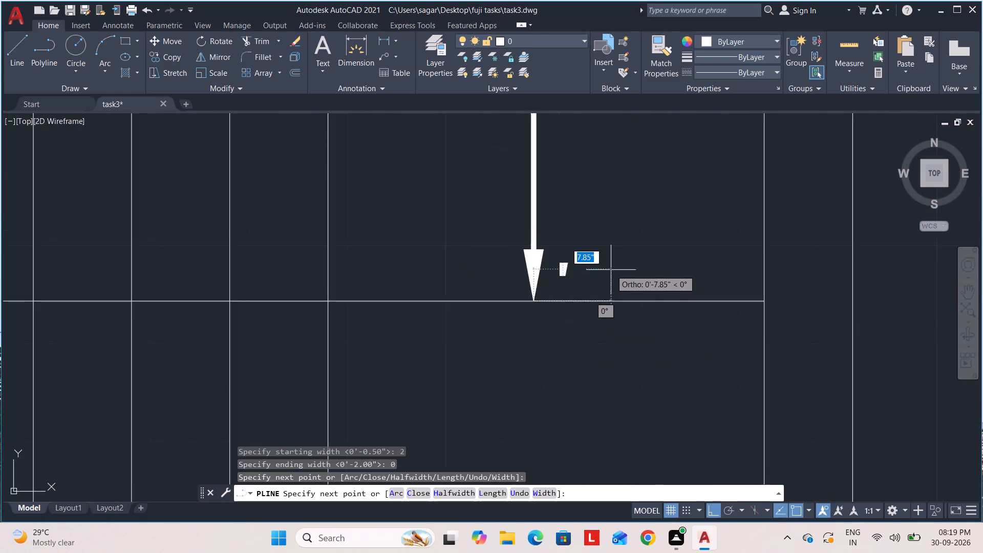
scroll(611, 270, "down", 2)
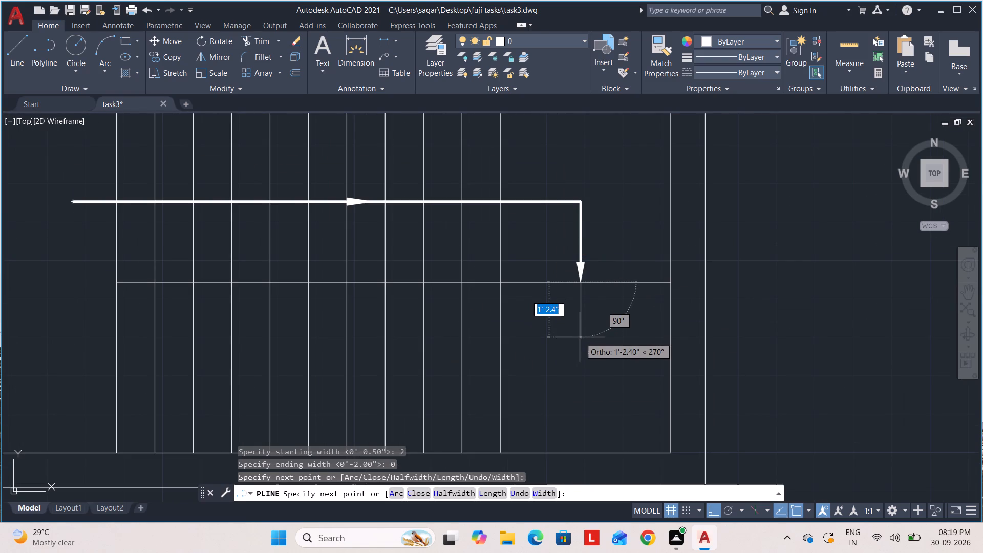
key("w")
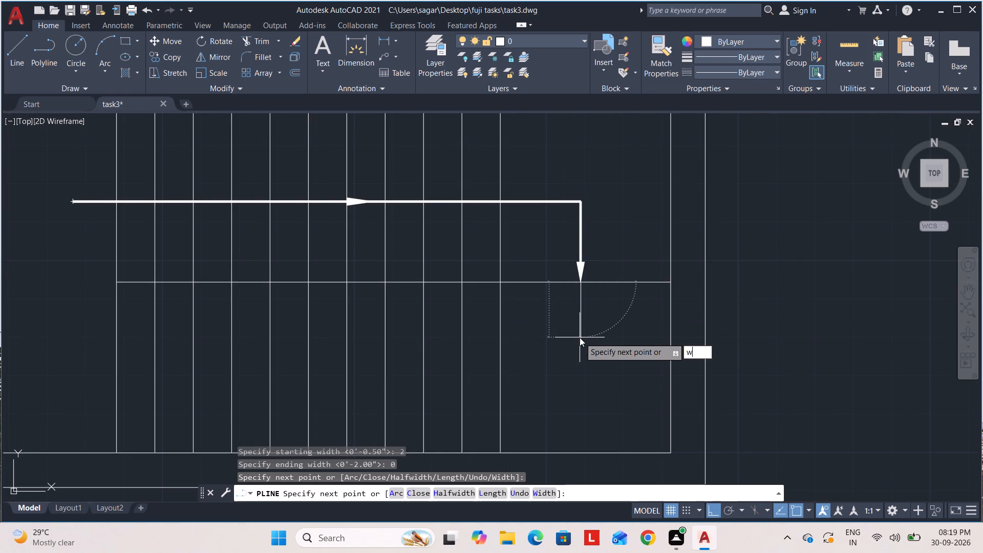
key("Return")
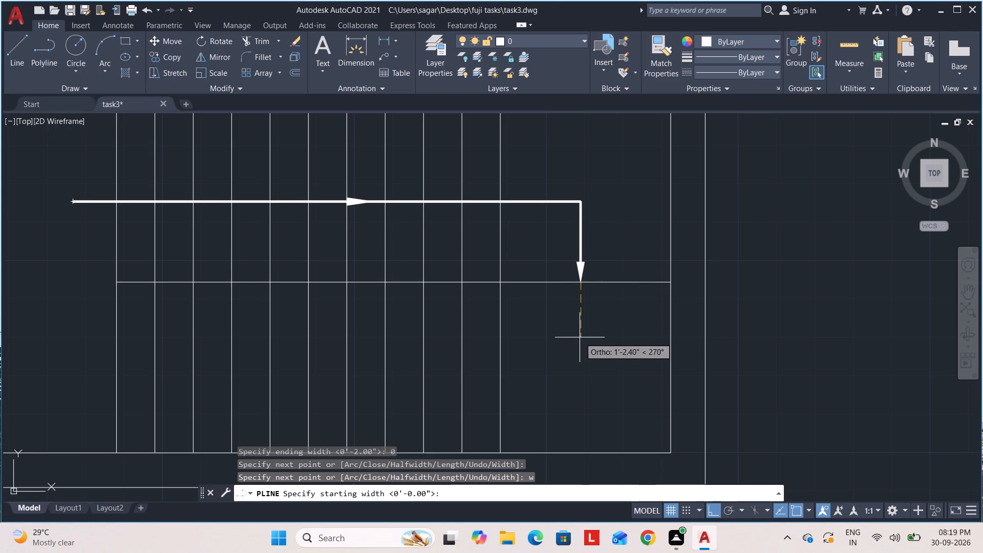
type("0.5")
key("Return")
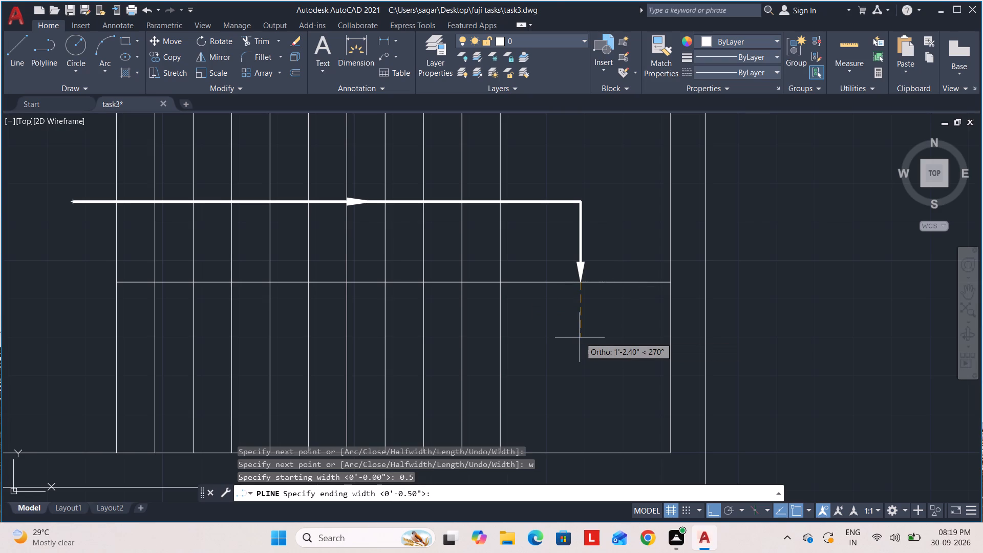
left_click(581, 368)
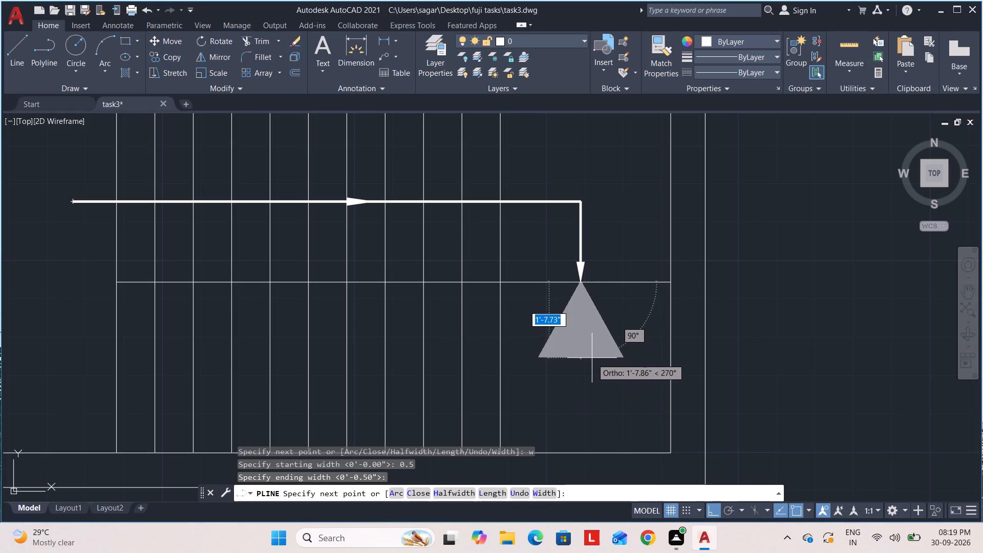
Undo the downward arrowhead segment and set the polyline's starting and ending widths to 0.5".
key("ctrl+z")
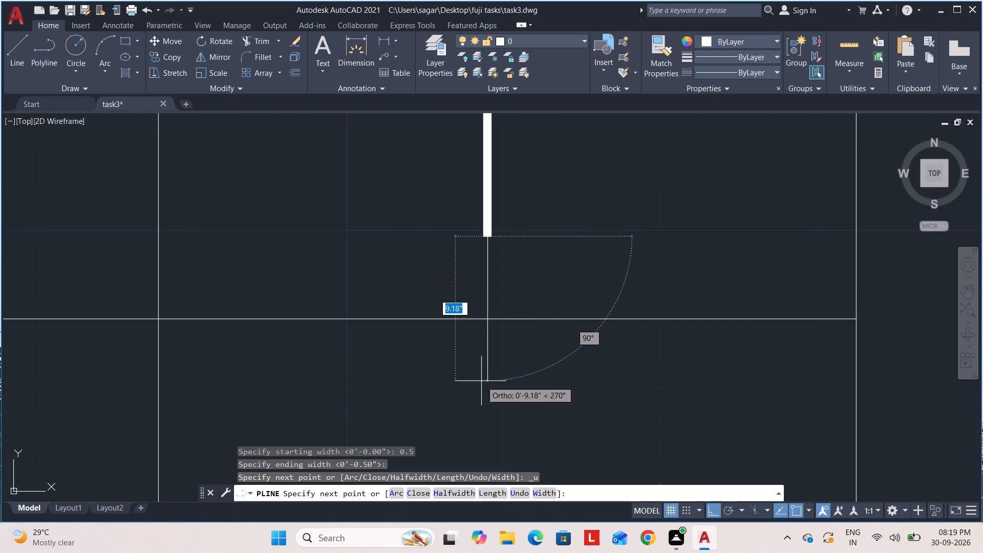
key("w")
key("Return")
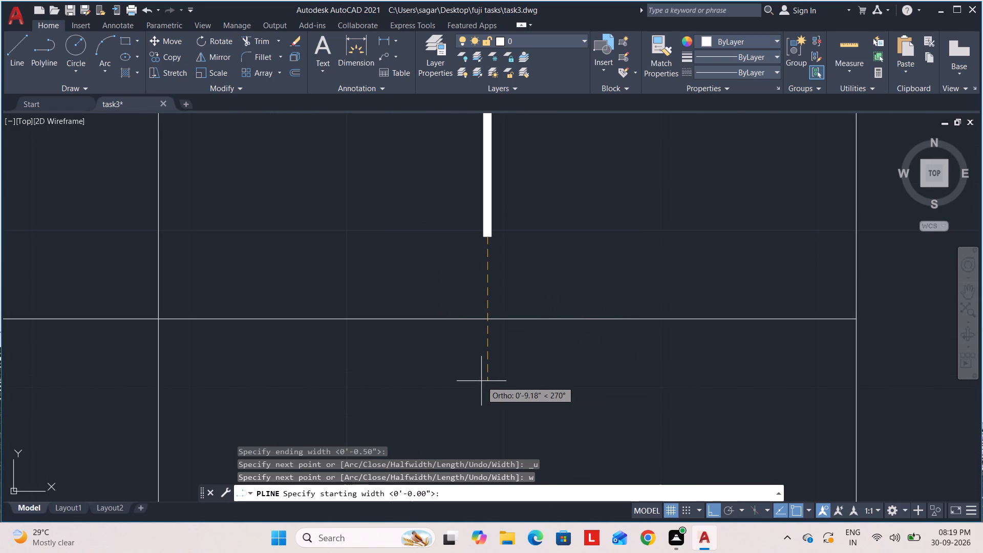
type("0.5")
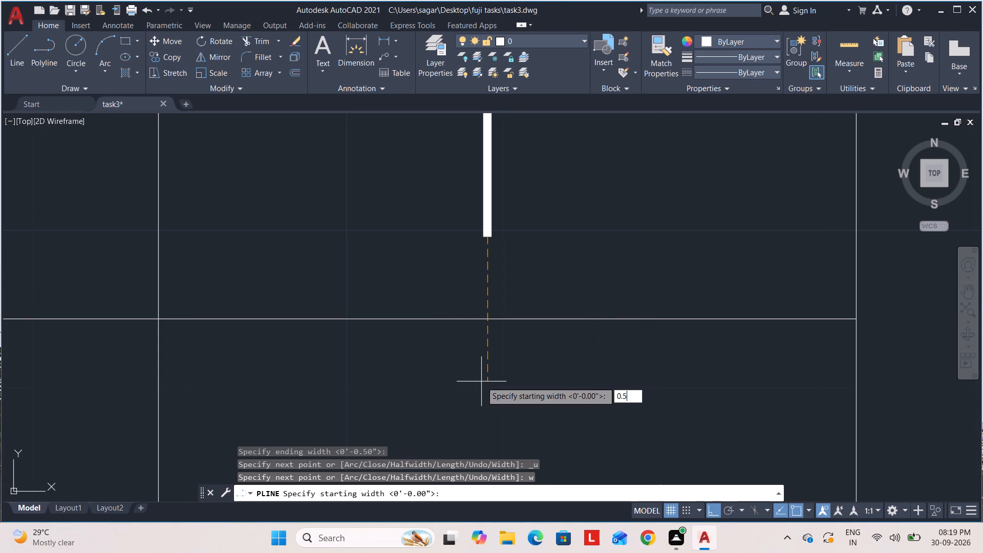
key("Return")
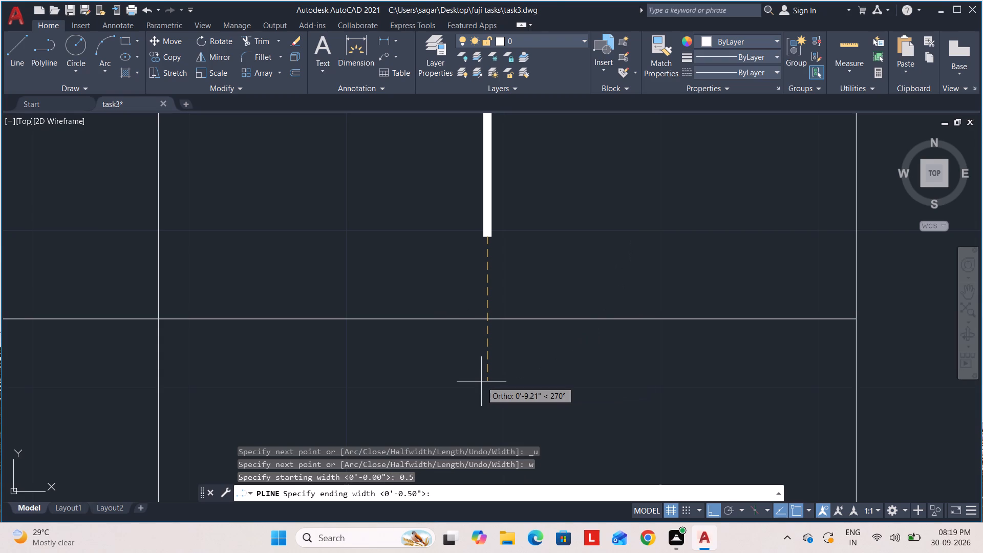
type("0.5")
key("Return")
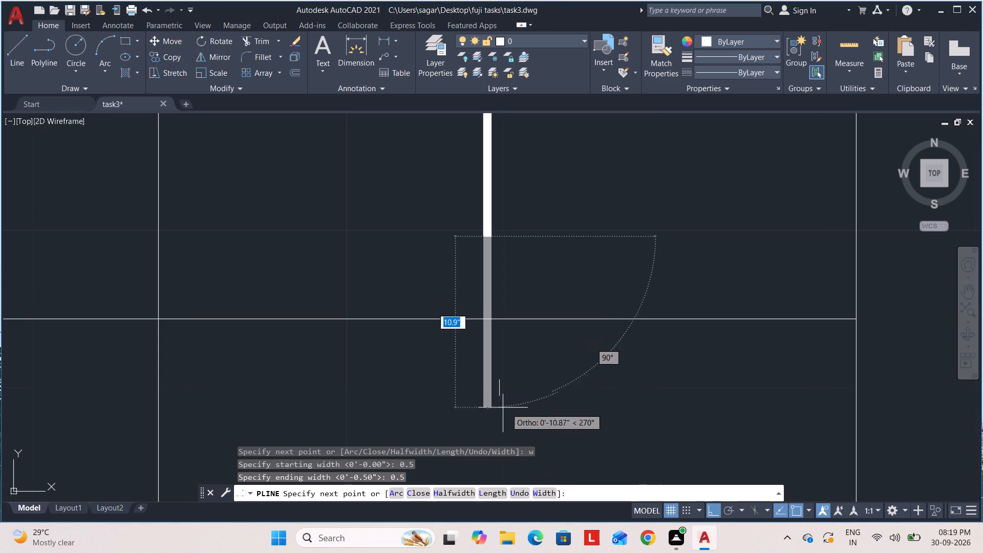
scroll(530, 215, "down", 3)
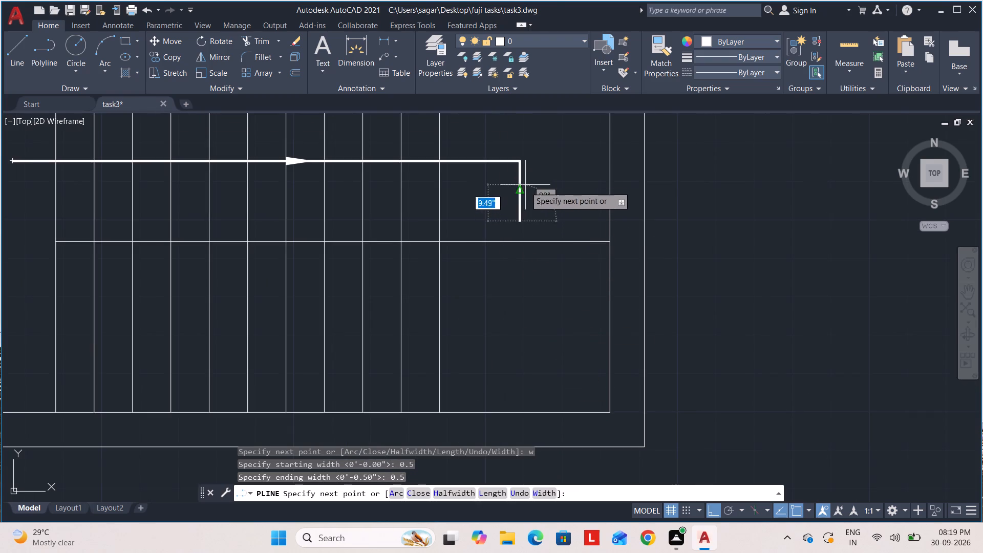
Add a downward arrowhead segment about 5" long ending on the stair's centre line, with starting width 2" and ending width 0.
key("w")
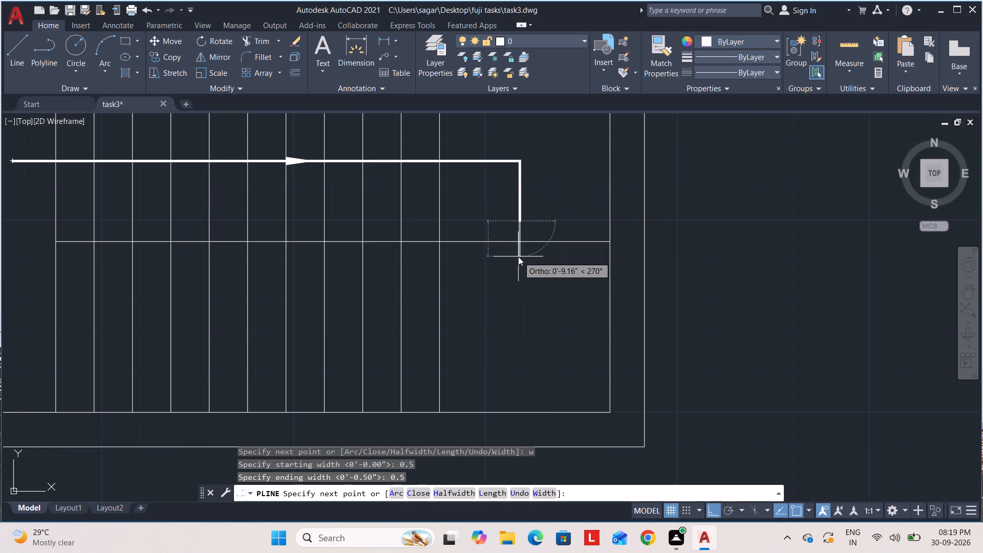
key("Return")
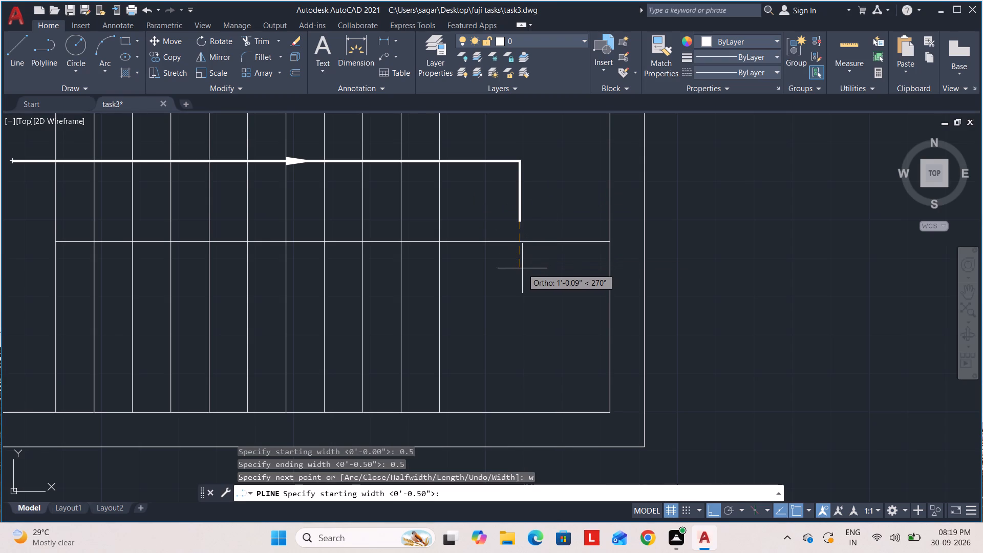
key("2")
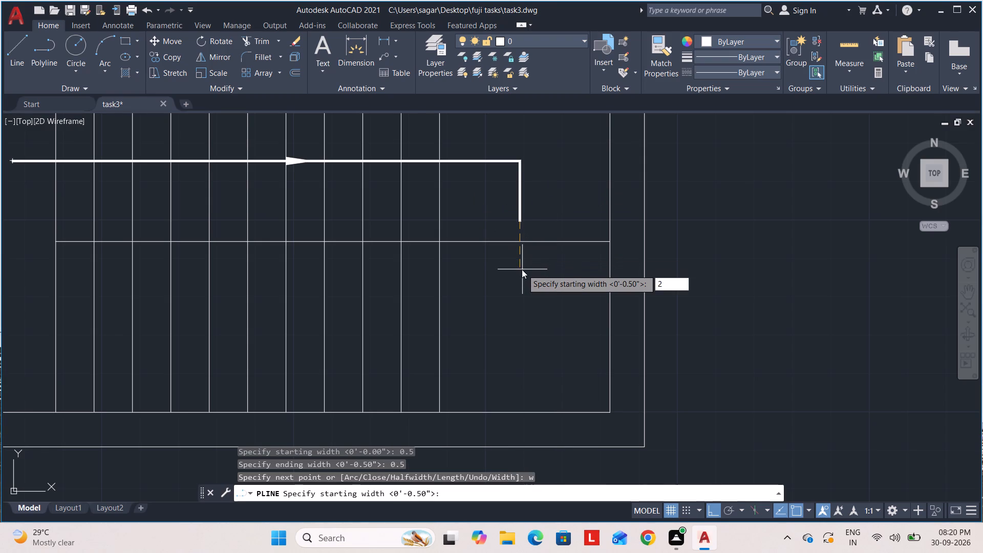
key("Return")
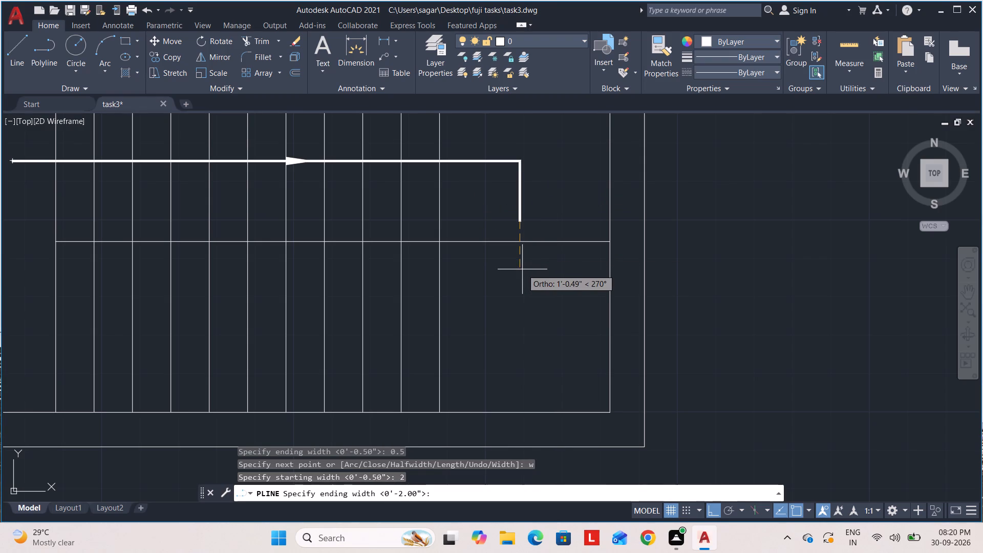
key("0")
key("Return")
scroll(519, 250, "up", 3)
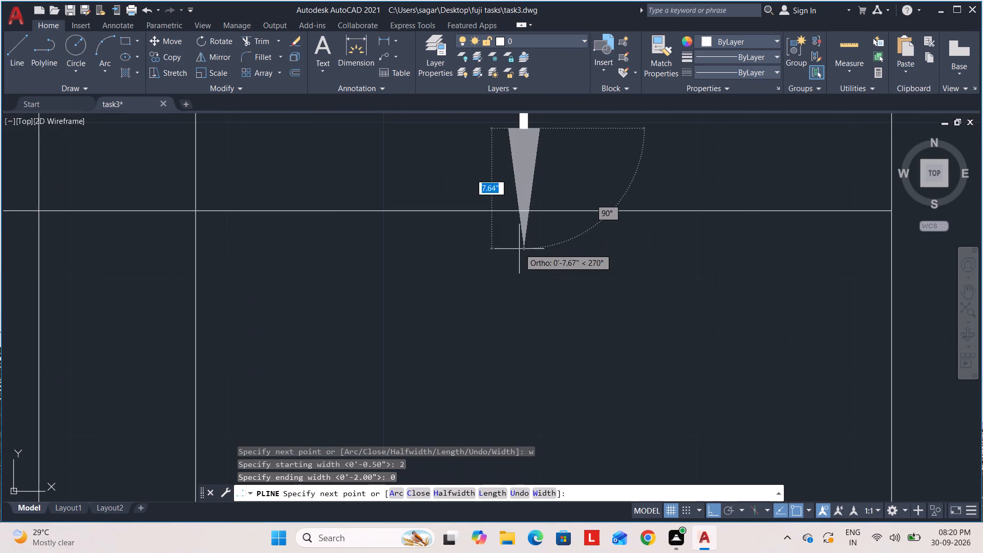
left_click(526, 211)
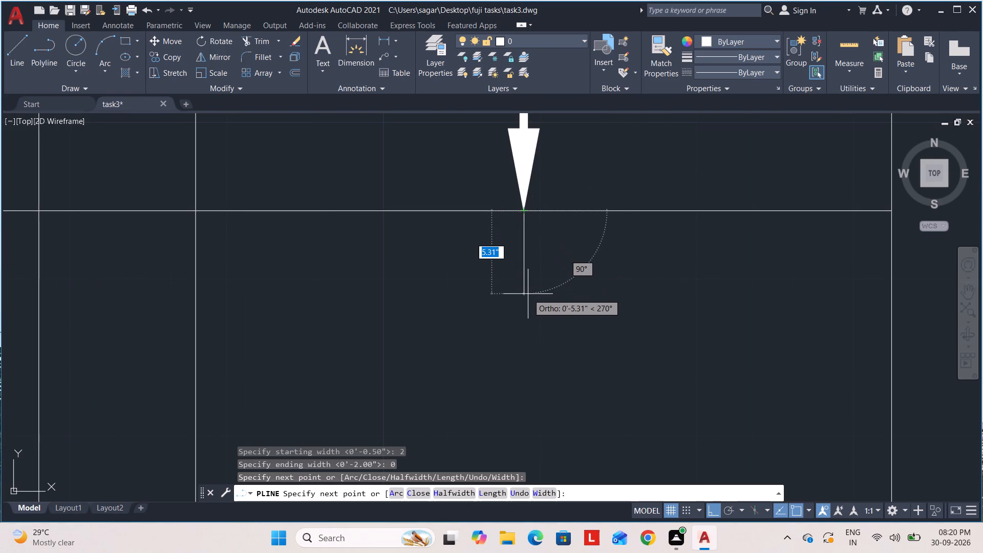
Continue the polyline at 0.5" width about 1'11" down into the lower flight, and about 5'11" left to the sixth stair line.
key("w")
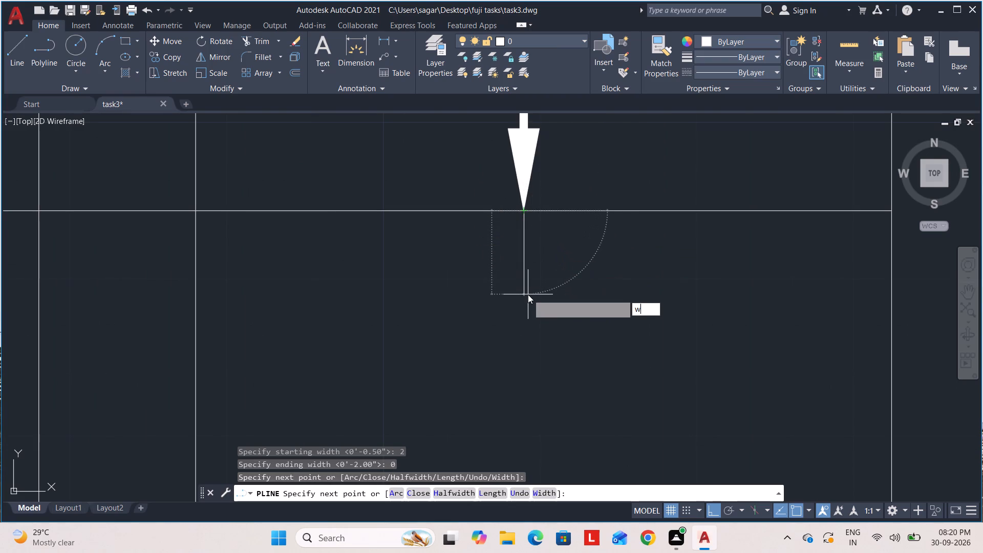
key("Return")
type("0.5")
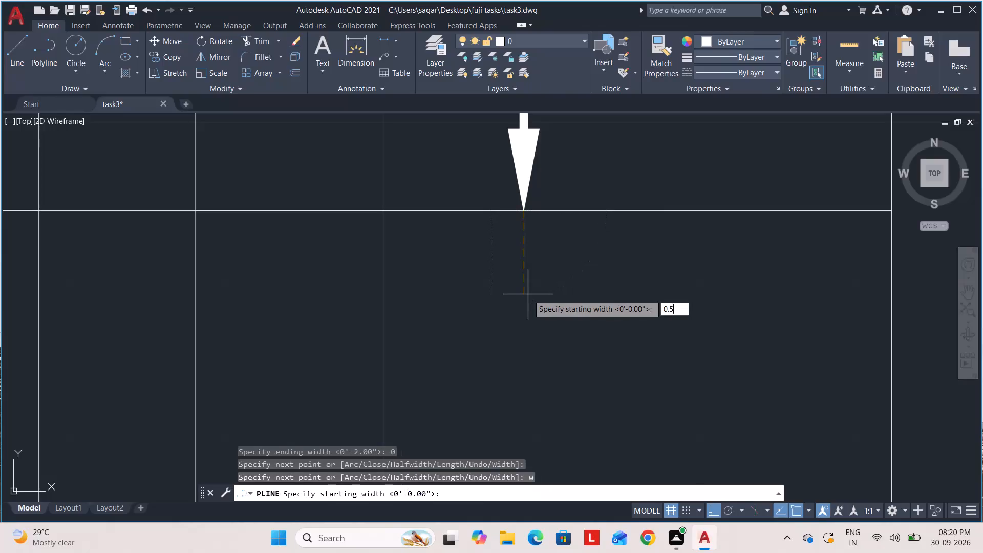
key("Return")
type("0.5")
key("Return")
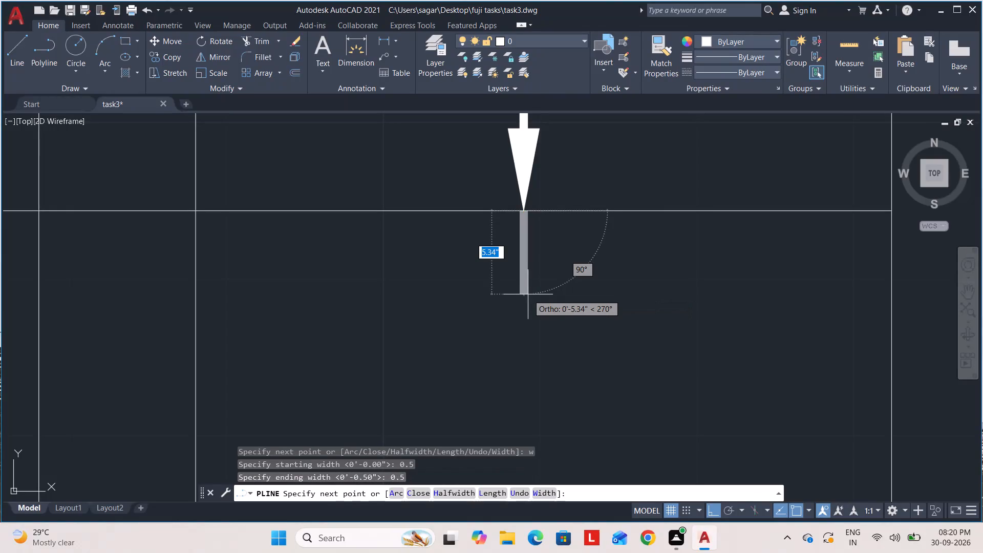
scroll(557, 360, "down", 3)
middle_click_drag(557, 368, 546, 298)
scroll(555, 368, "down", 1)
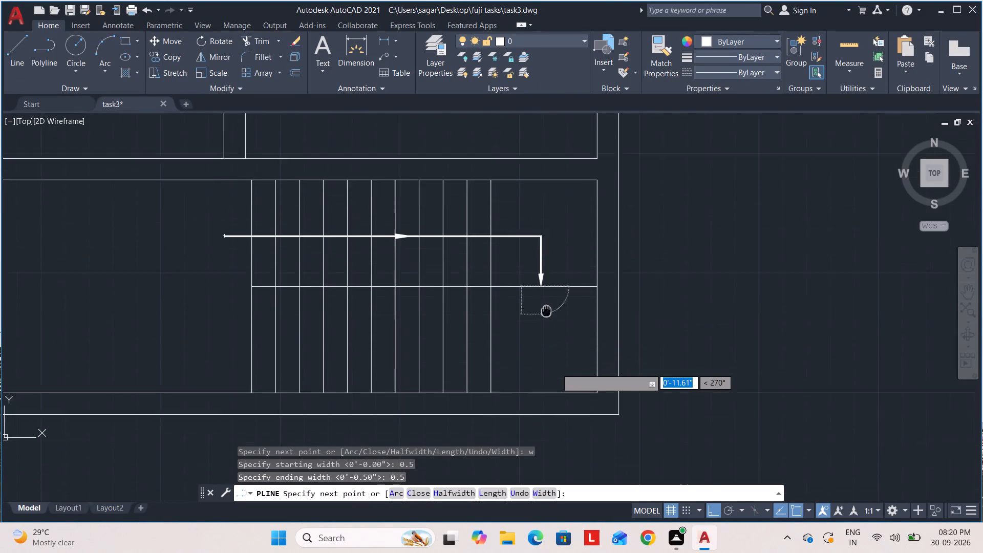
middle_click_drag(546, 298, 552, 270)
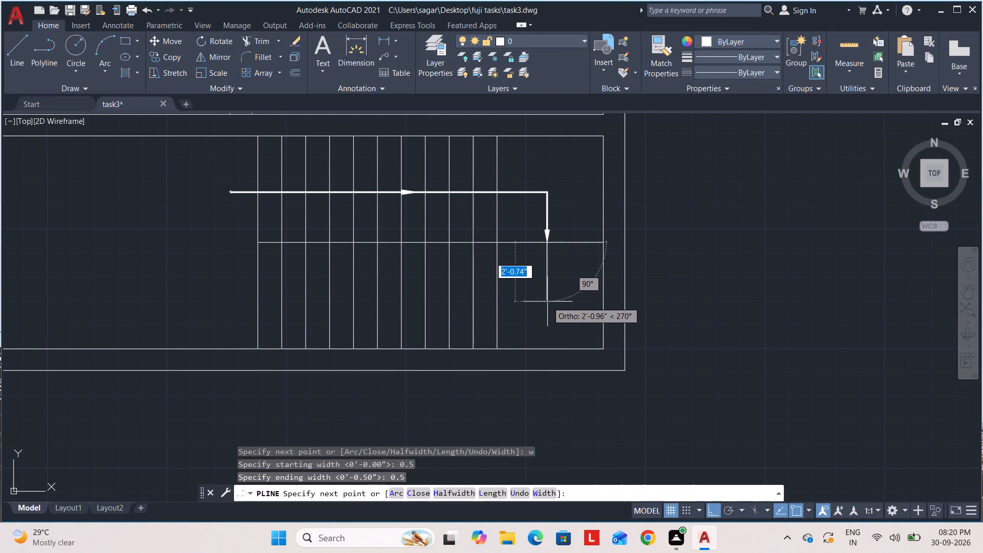
left_click(547, 298)
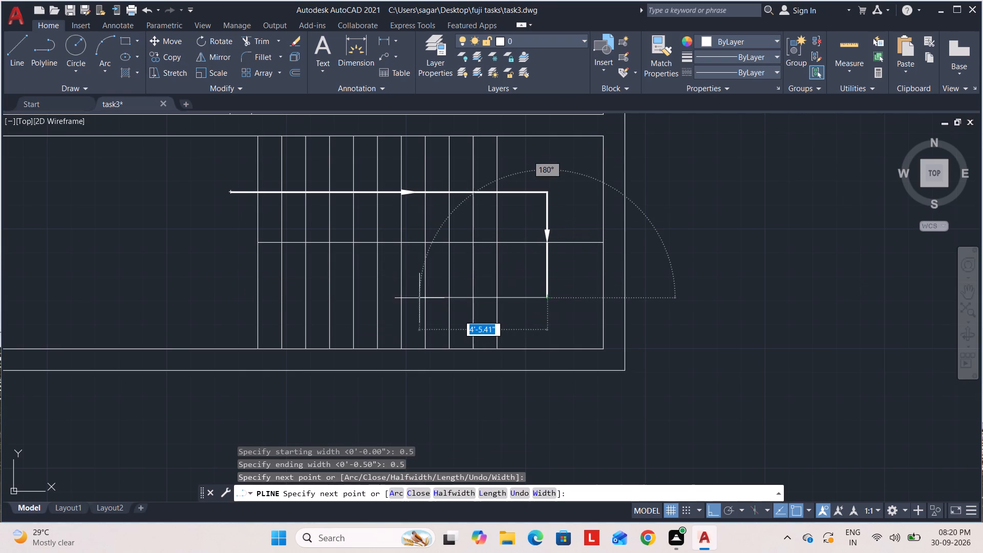
left_click(379, 295)
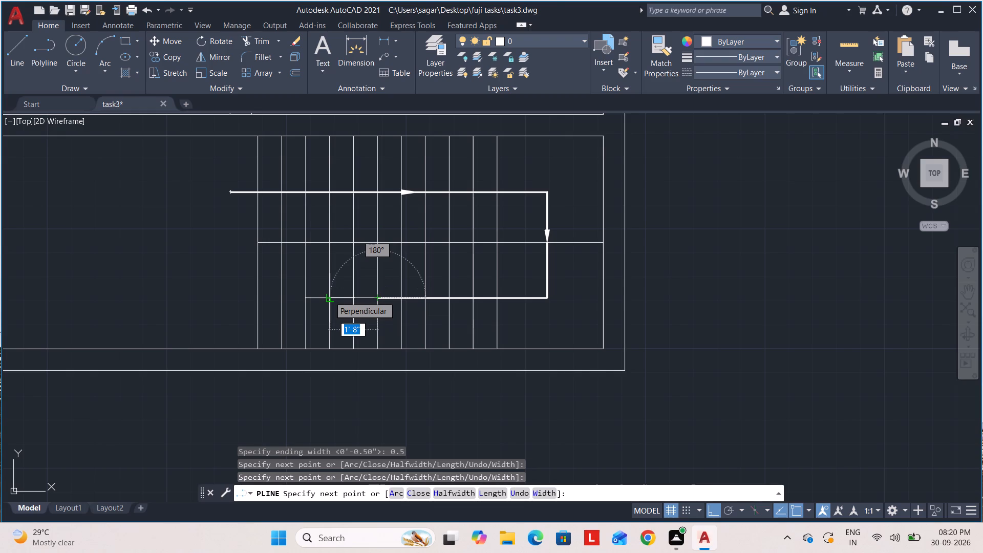
Finish the direction polyline with a 1'8" leftward arrowhead to the fourth stair line, starting width 5" and ending width 0.
key("e")
key("BackSpace")
key("w")
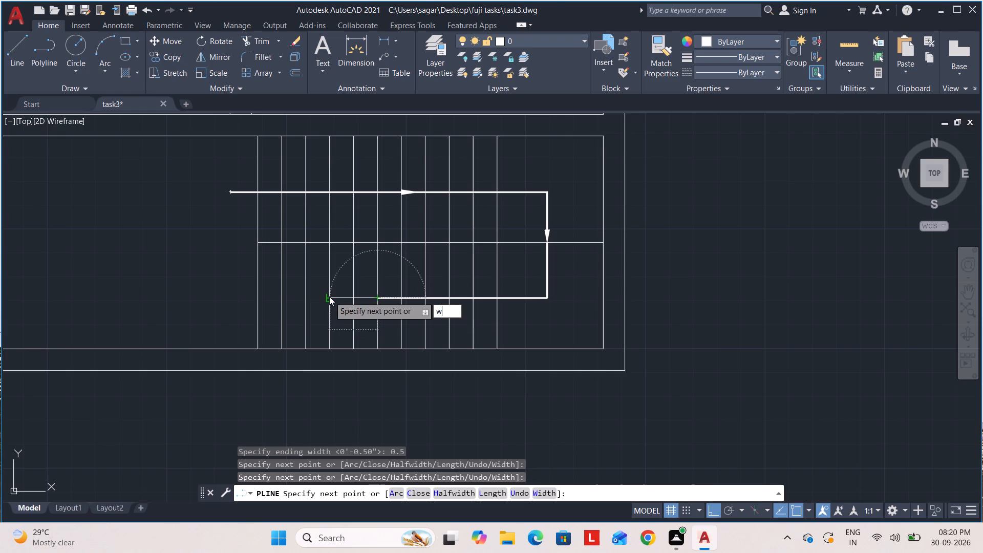
key("Return")
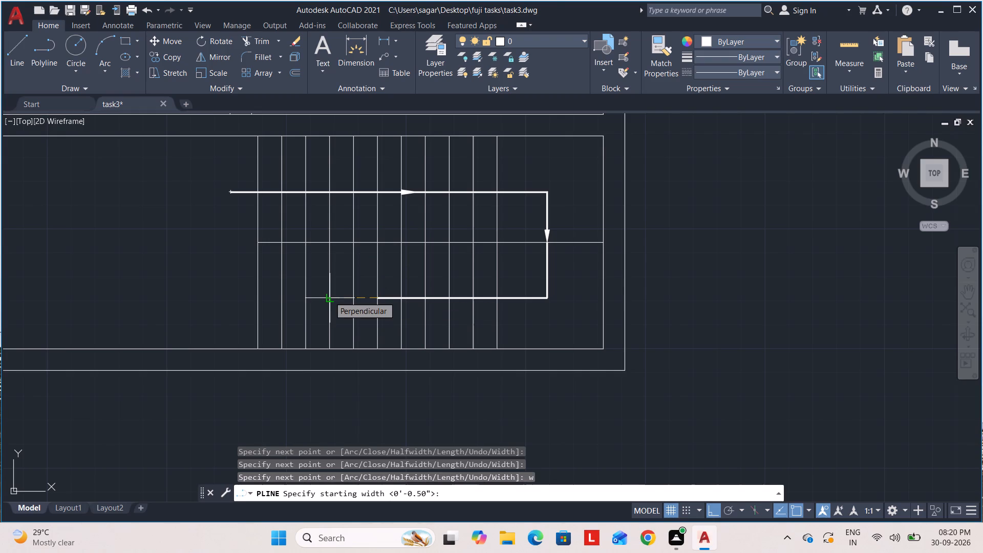
key("5")
key("Return")
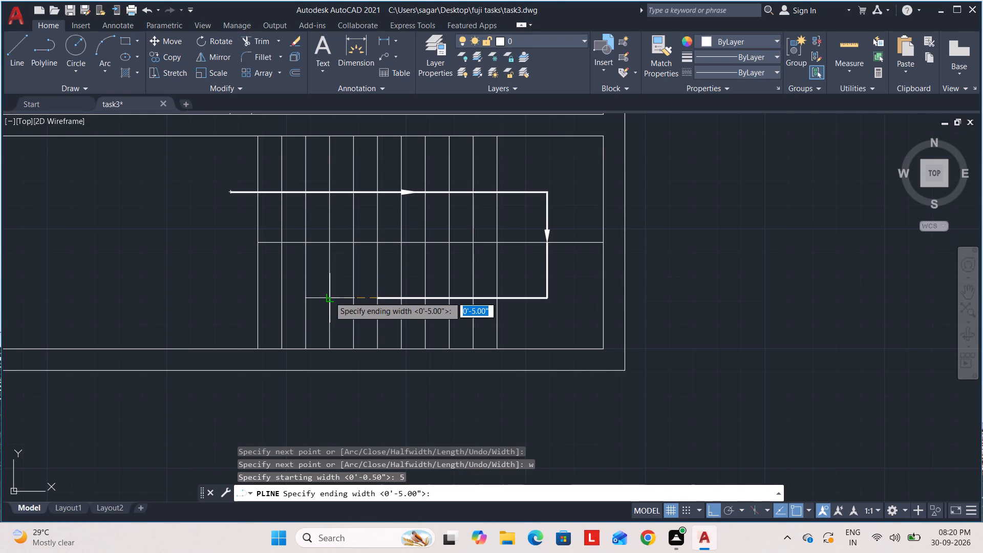
key("0")
key("Return")
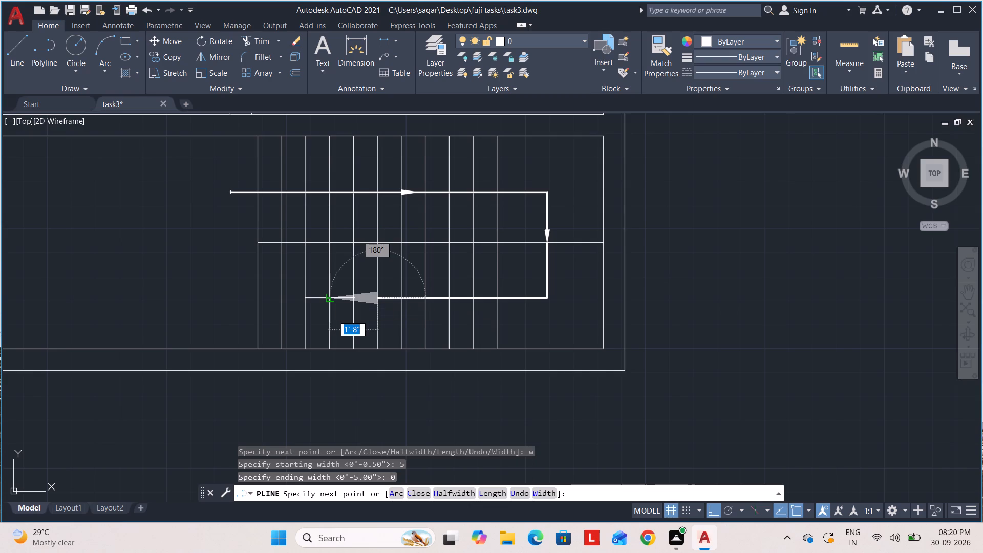
left_click(328, 299)
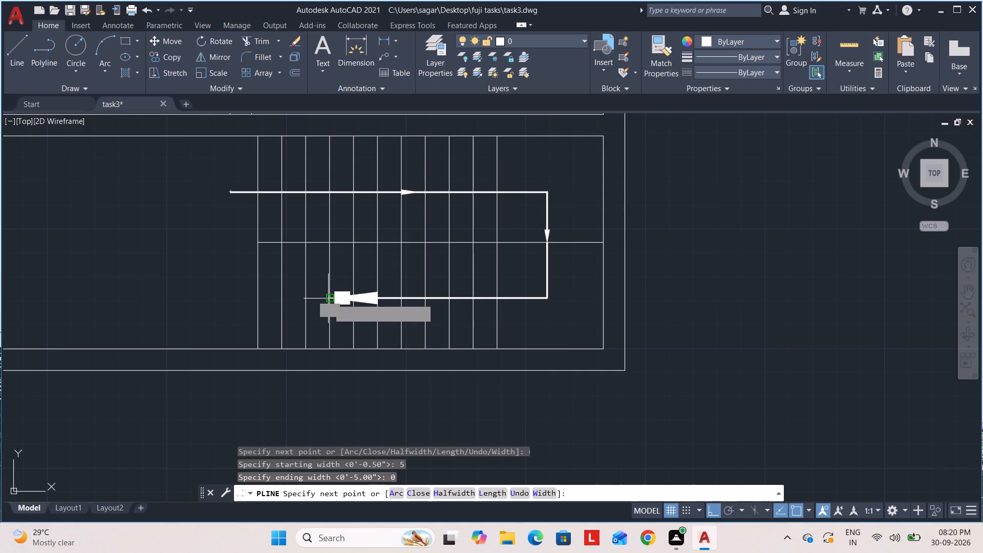
key("Escape")
key("Escape")
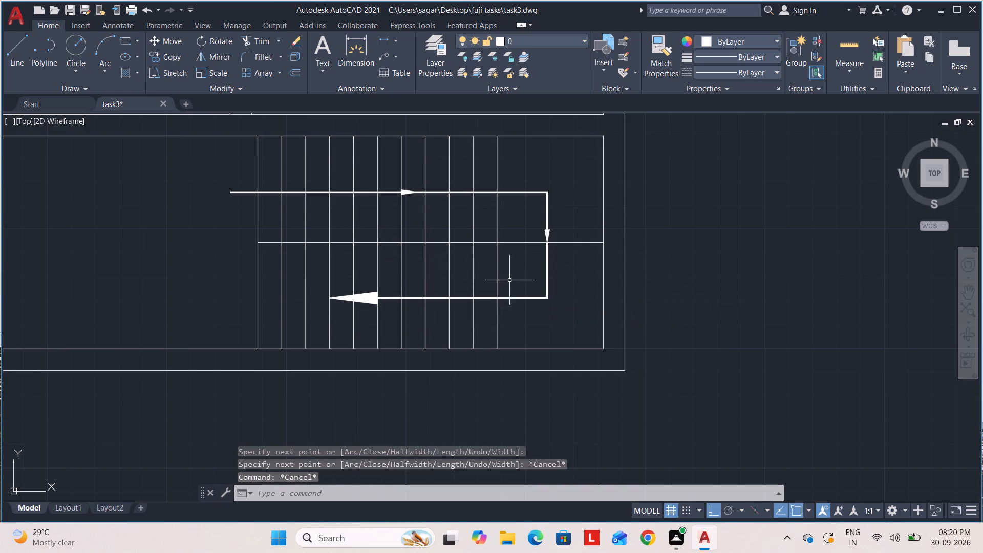
key("Escape")
Trim the inner wall lines that overrun into the wall thickness at the plan's upper-right outer corner.
scroll(522, 271, "down", 2)
middle_click_drag(522, 275, 518, 329)
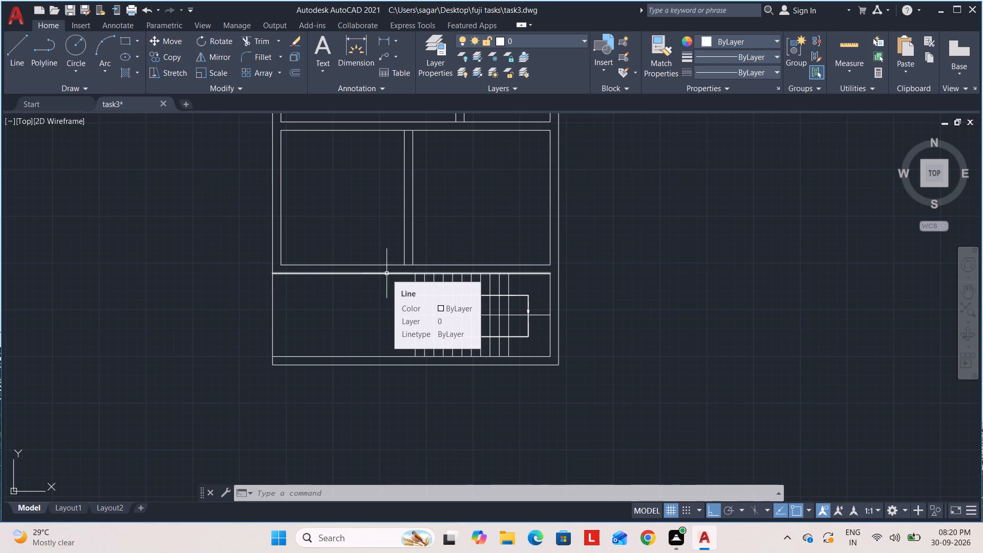
scroll(421, 305, "down", 2)
middle_click_drag(425, 303, 409, 378)
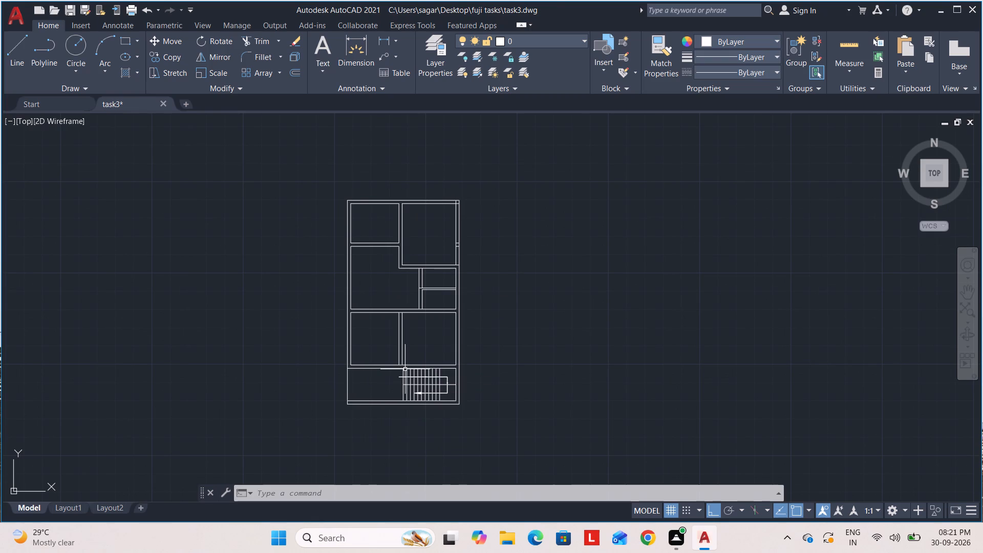
scroll(436, 342, "up", 1)
middle_click_drag(437, 328, 449, 339)
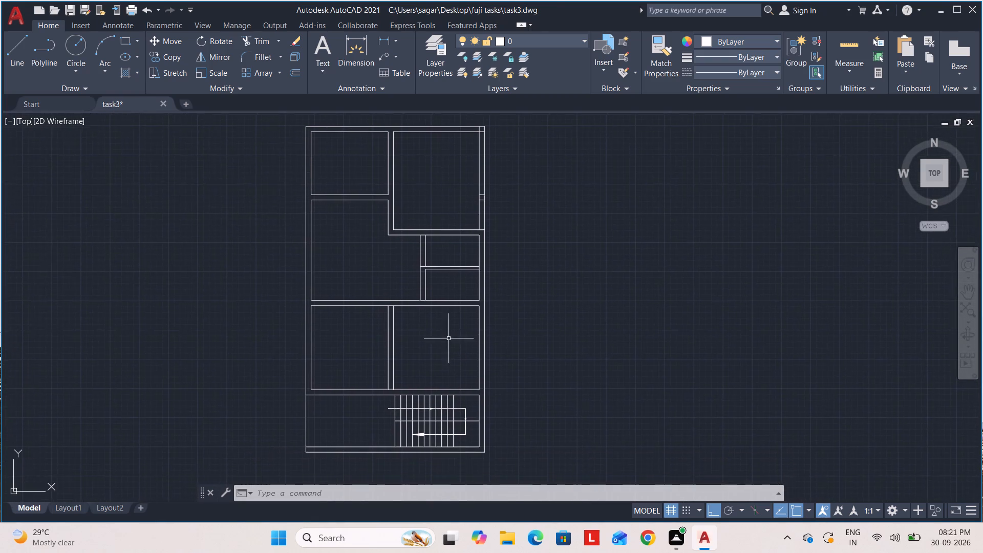
scroll(481, 164, "up", 3)
middle_click_drag(473, 177, 432, 414)
type("tr")
key("Return")
scroll(414, 247, "up", 2)
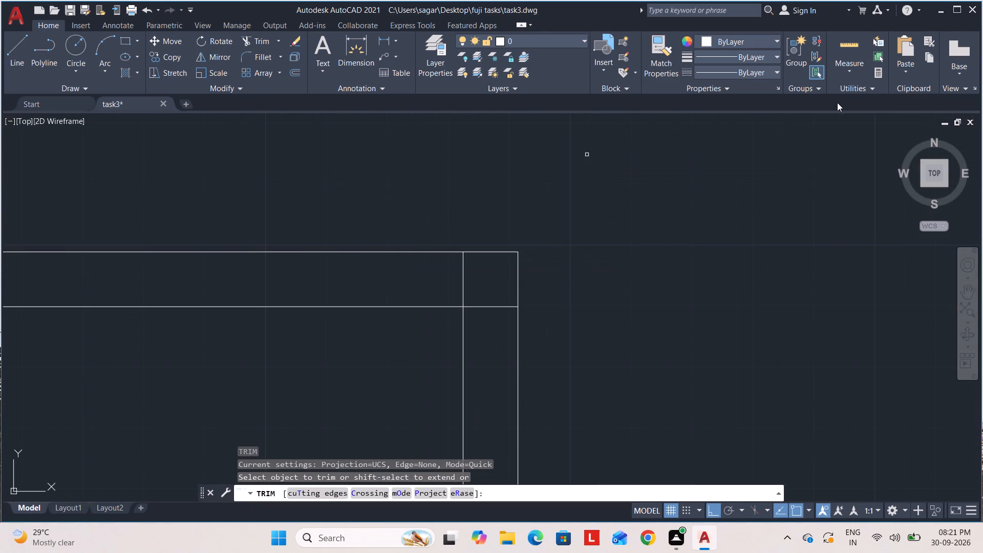
left_click(422, 286)
left_click(496, 279)
left_click(496, 291)
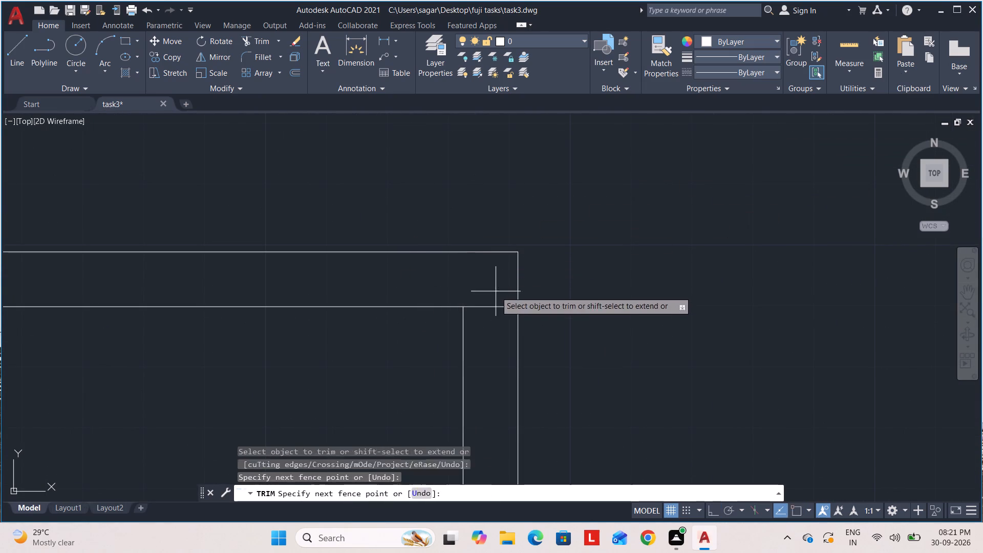
left_click(501, 322)
Trim the two short horizontal stubs crossing the right outer wall beside the large upper-right room.
scroll(481, 279, "down", 3)
middle_click_drag(479, 266, 479, 82)
scroll(469, 230, "up", 3)
scroll(515, 278, "down", 1)
middle_click_drag(511, 269, 507, 251)
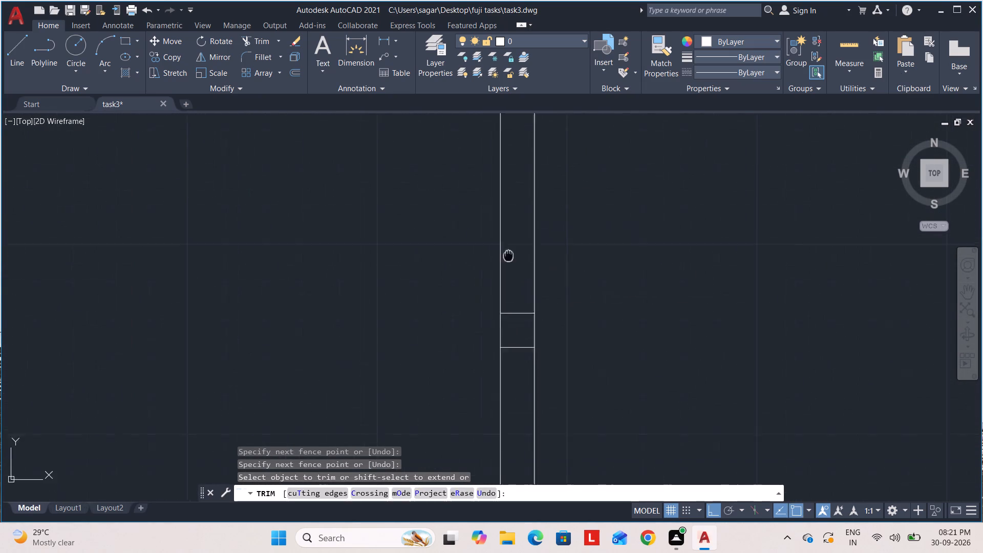
middle_click_drag(507, 251, 453, 155)
scroll(442, 219, "up", 2)
left_click(479, 176)
left_click(481, 325)
scroll(461, 238, "down", 2)
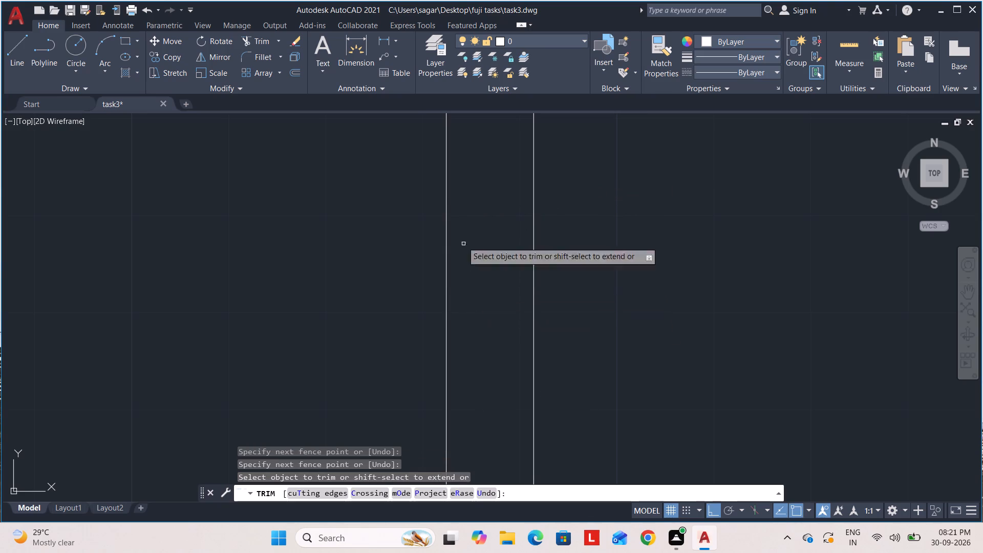
Trim the overrunning lines where the wall below the large upper-right room meets the right outer wall.
middle_click_drag(449, 198, 494, 0)
scroll(523, 224, "up", 1)
left_click(504, 202)
left_click(512, 253)
scroll(509, 256, "down", 2)
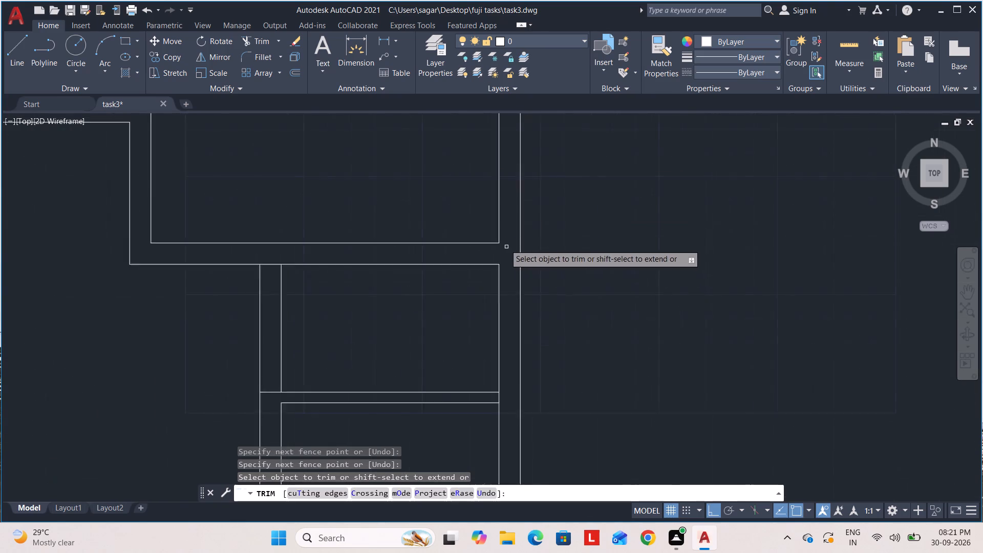
Trim the inner face of the right outer wall between the lines of the thin partition separating the two small rooms.
middle_click_drag(500, 228, 512, 50)
scroll(497, 205, "up", 3)
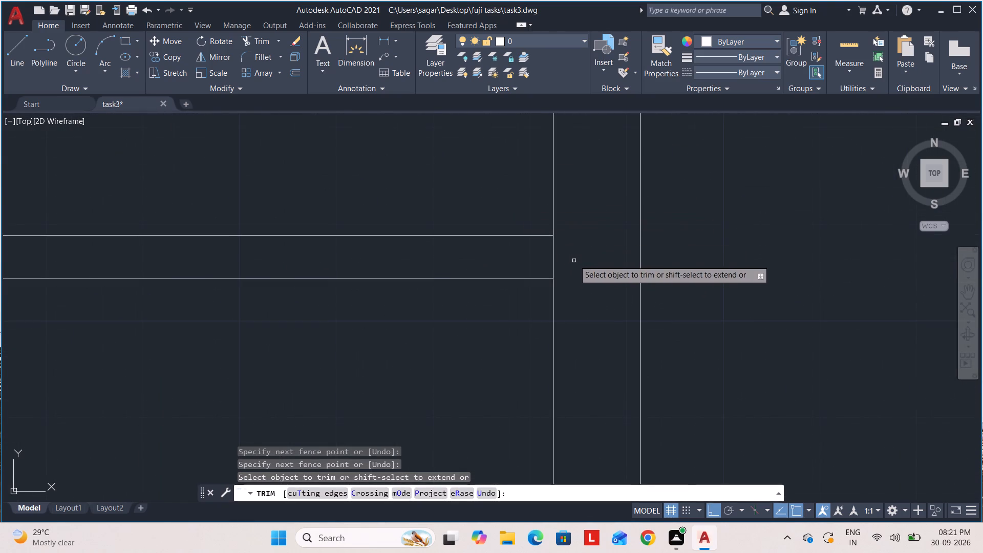
left_click(573, 259)
left_click(535, 260)
scroll(590, 226, "down", 2)
middle_click_drag(578, 215, 532, 117)
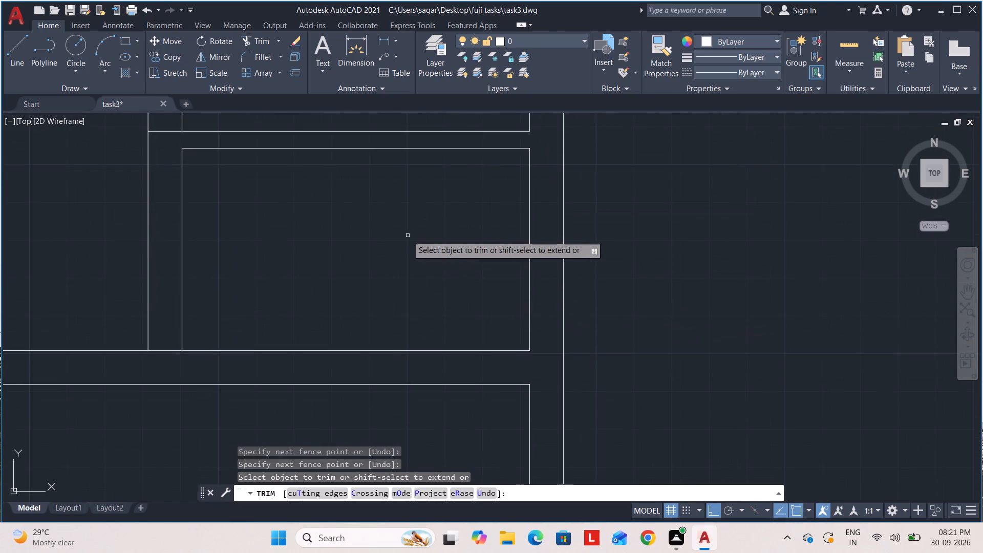
Check the remaining wall junctions across the plan, from the small rooms down to the stair and back up, for untrimmed lines.
scroll(215, 195, "up", 2)
middle_click_drag(215, 194, 269, 352)
scroll(204, 246, "down", 2)
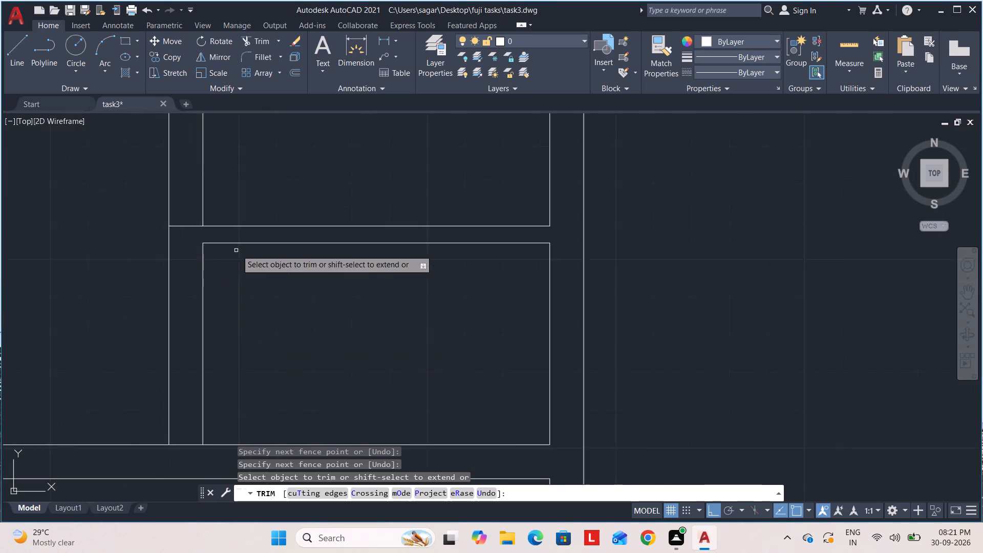
middle_click_drag(238, 249, 237, 153)
middle_click_drag(244, 177, 333, 339)
scroll(284, 289, "up", 2)
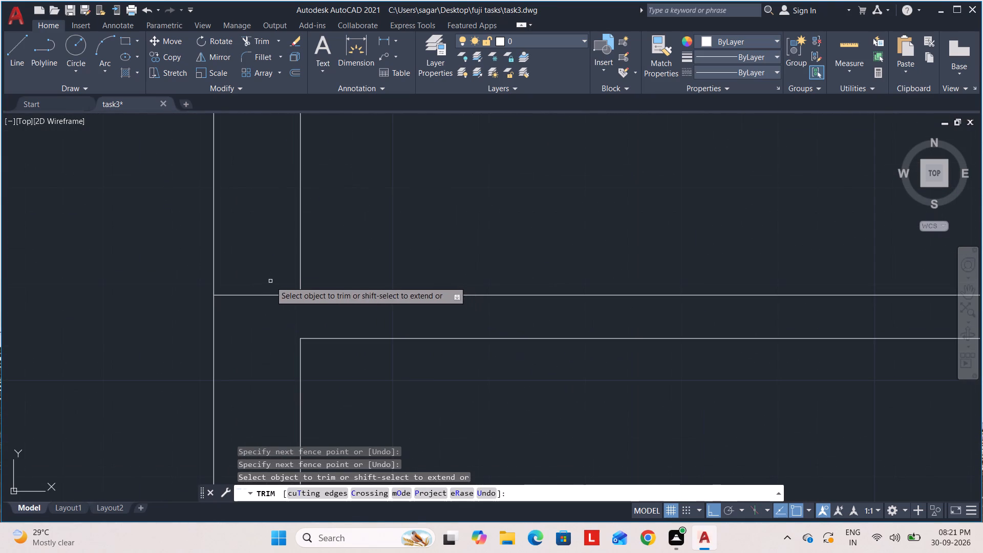
scroll(410, 287, "down", 3)
middle_click_drag(299, 261, 135, 114)
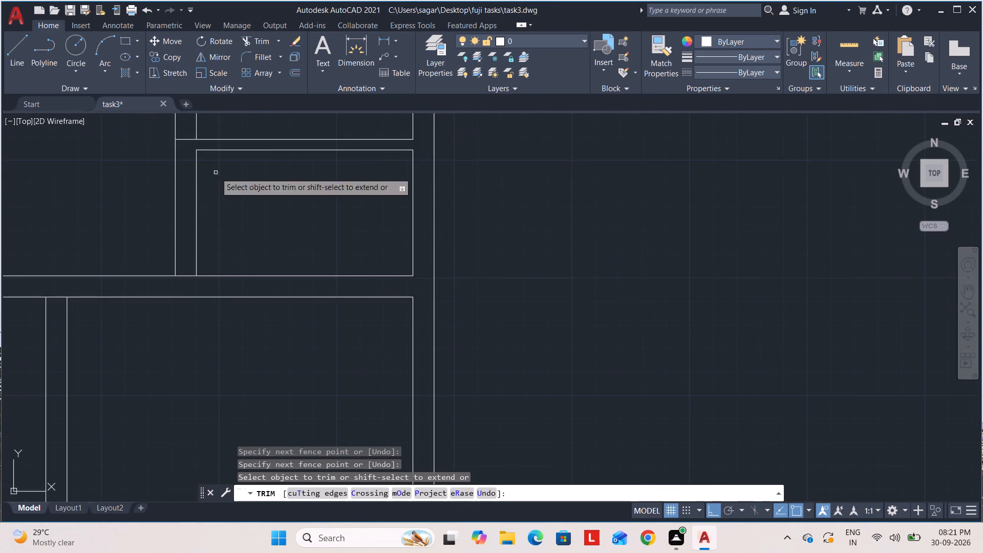
middle_click_drag(345, 306, 367, 115)
middle_click_drag(418, 248, 530, 138)
scroll(405, 299, "down", 1)
middle_click_drag(405, 299, 615, 194)
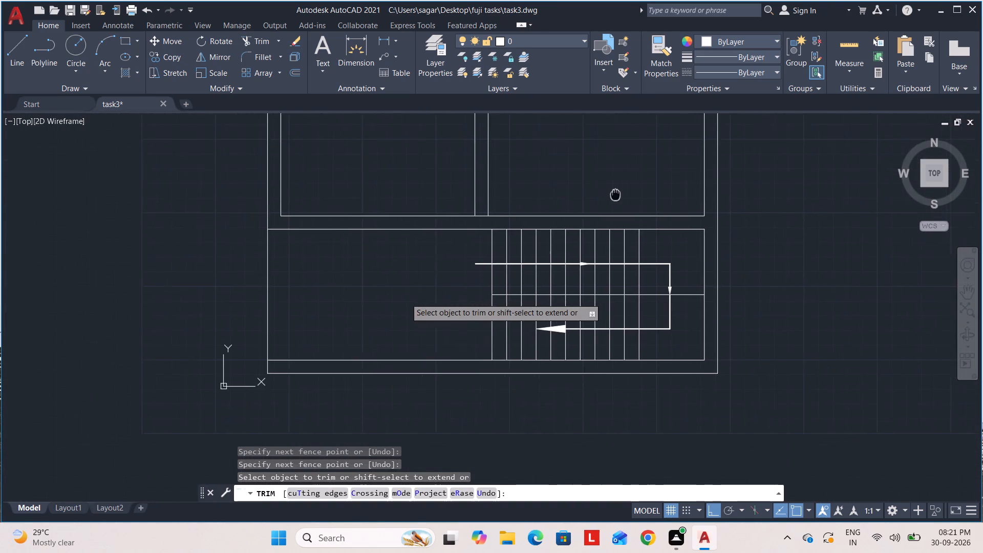
middle_click_drag(615, 194, 532, 545)
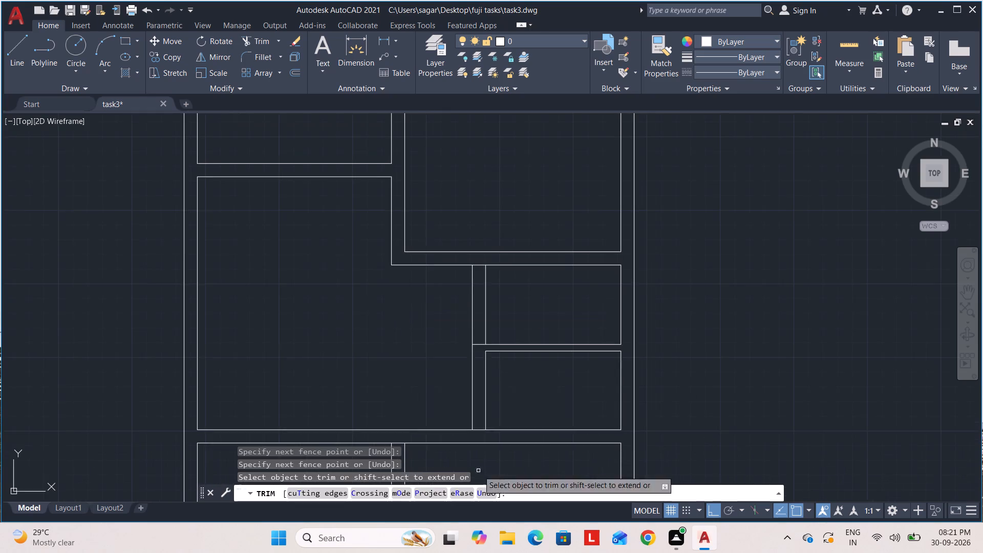
middle_click_drag(300, 217, 356, 441)
middle_click_drag(315, 303, 295, 227)
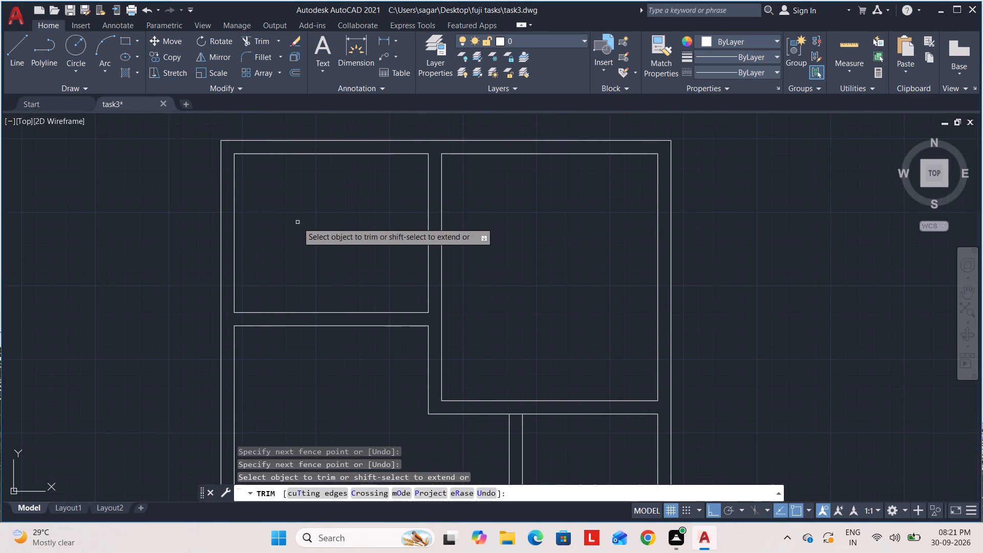
key("Escape")
key("Escape")
key("Escape")
key("Escape")
key("Escape")
Draw a 9" vertical line across the right end of the wall between the upper-left room and the room below.
middle_click_drag(555, 207, 539, 193)
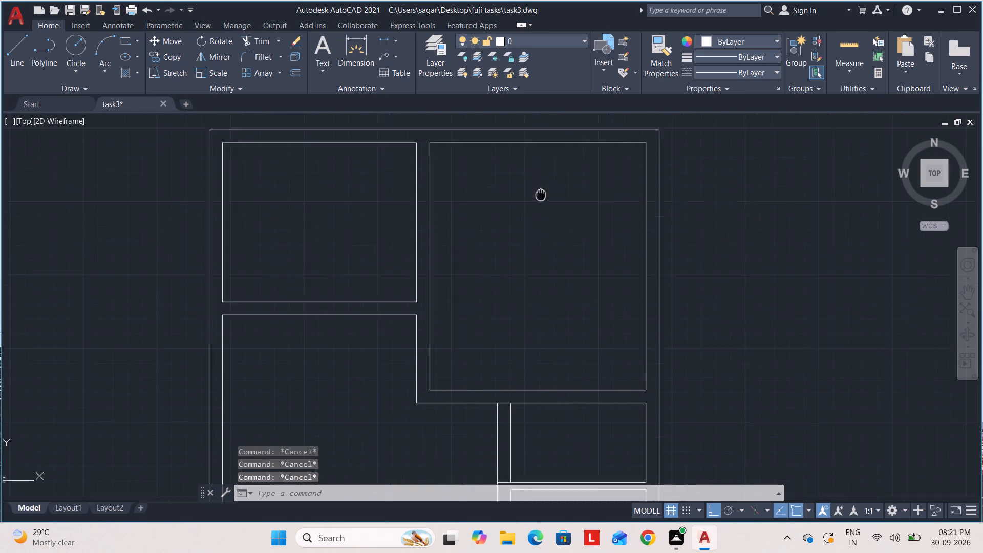
middle_click_drag(539, 193, 482, 146)
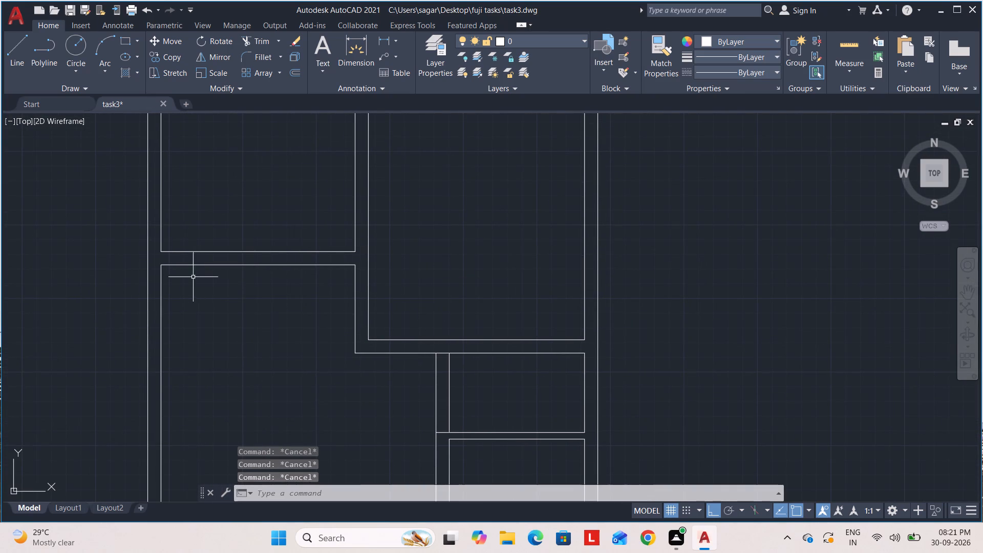
scroll(288, 278, "up", 2)
middle_click_drag(288, 281, 283, 301)
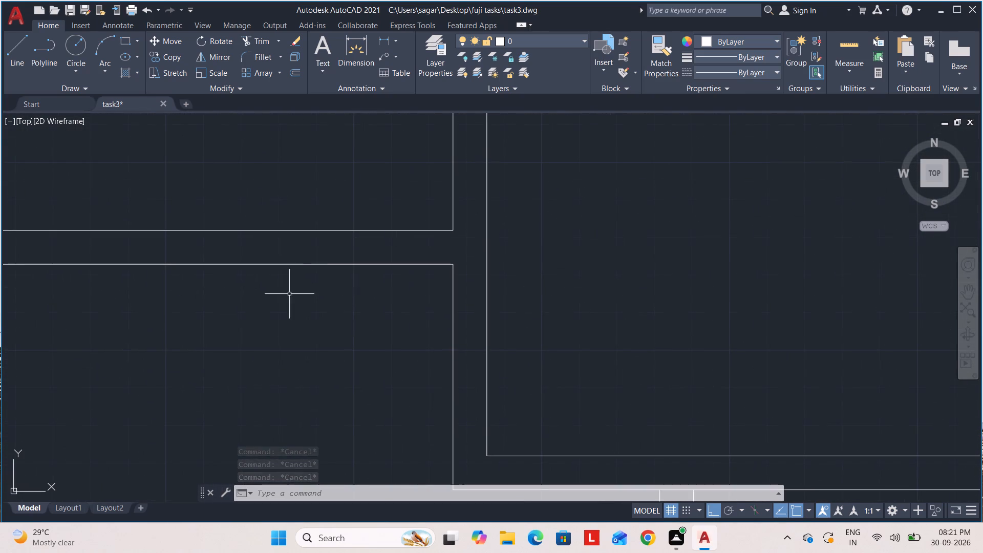
key("l")
key("Return")
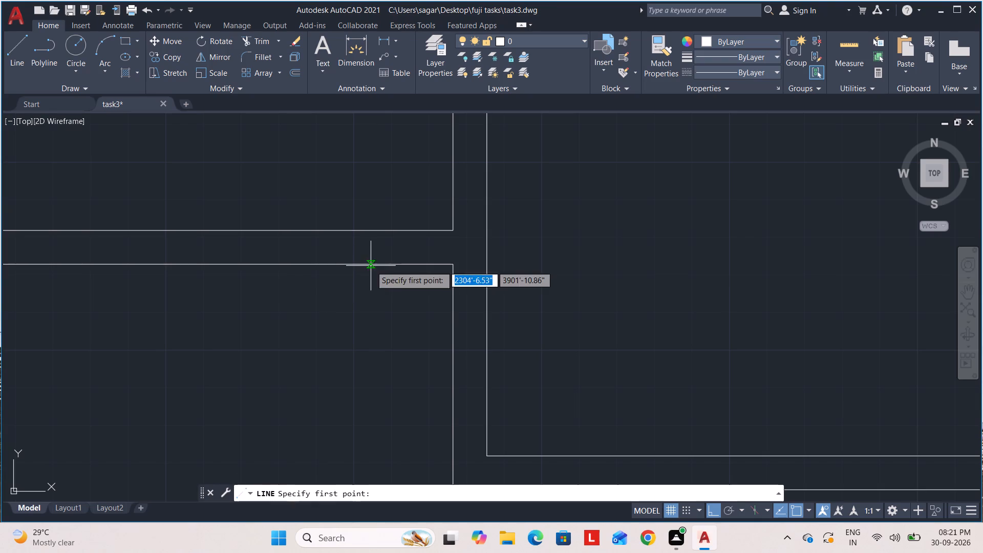
double_click(453, 230)
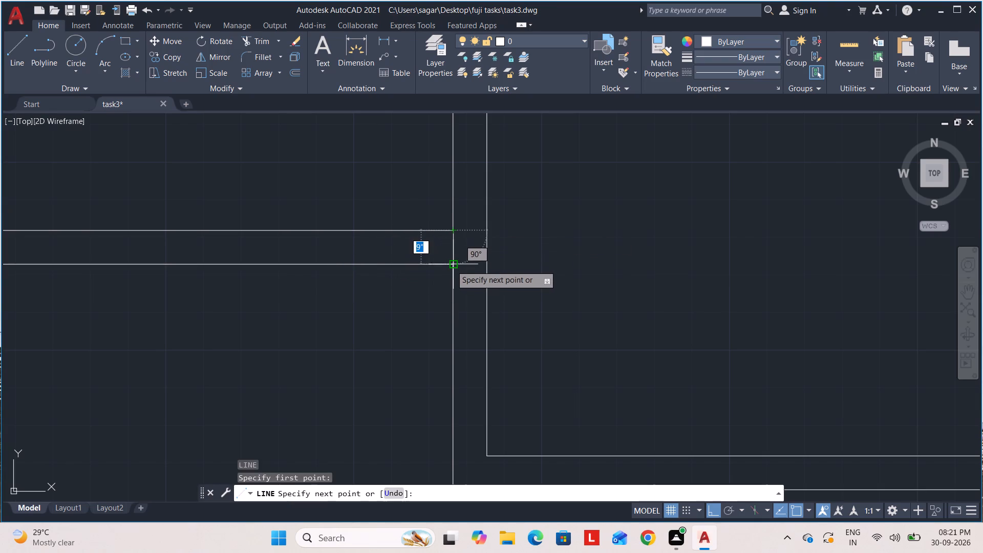
left_click(452, 264)
key("Escape")
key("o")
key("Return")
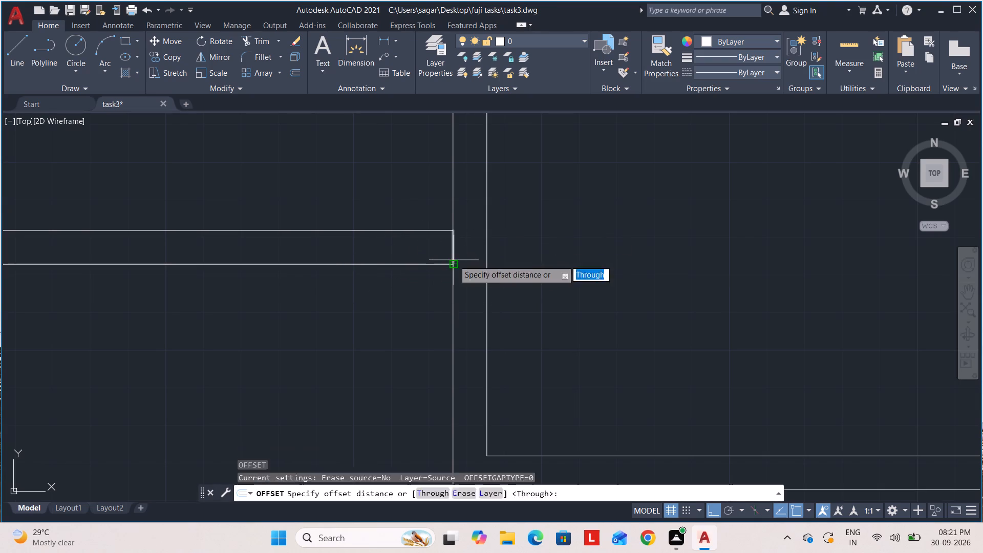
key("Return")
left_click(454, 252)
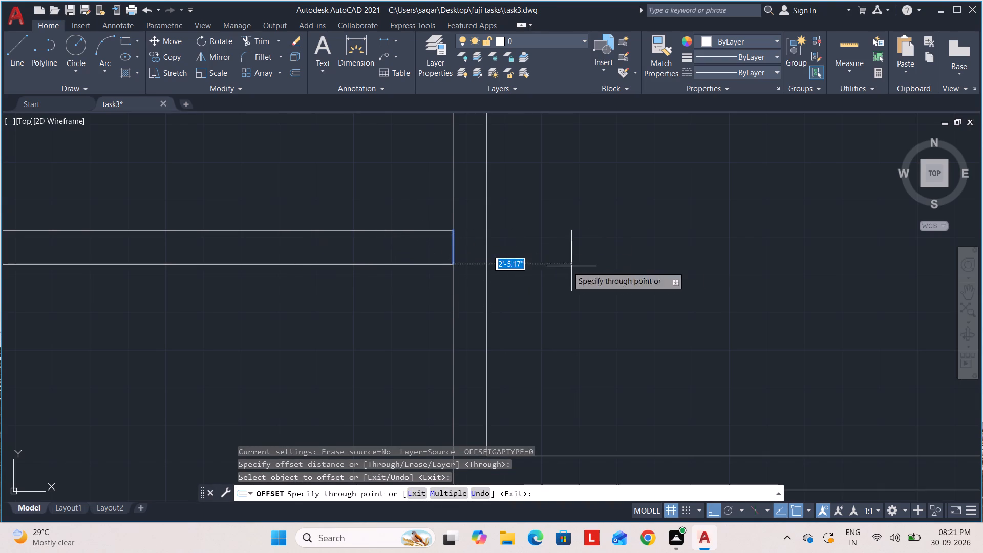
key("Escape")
Offset the 9" line across the wall end 1' to the left along the wall below the upper-left room.
key("o")
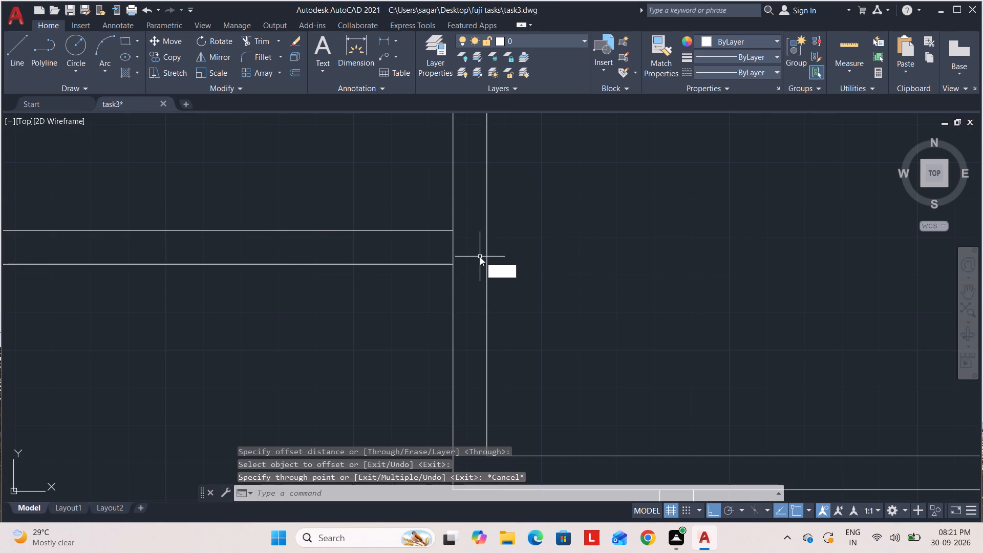
key("Return")
key("Return")
double_click(452, 254)
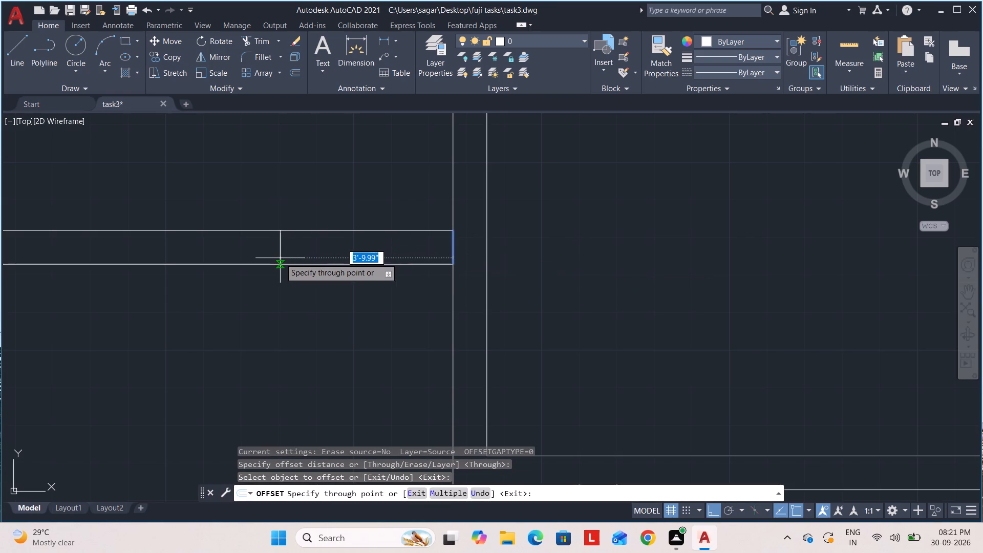
type("1'")
key("Return")
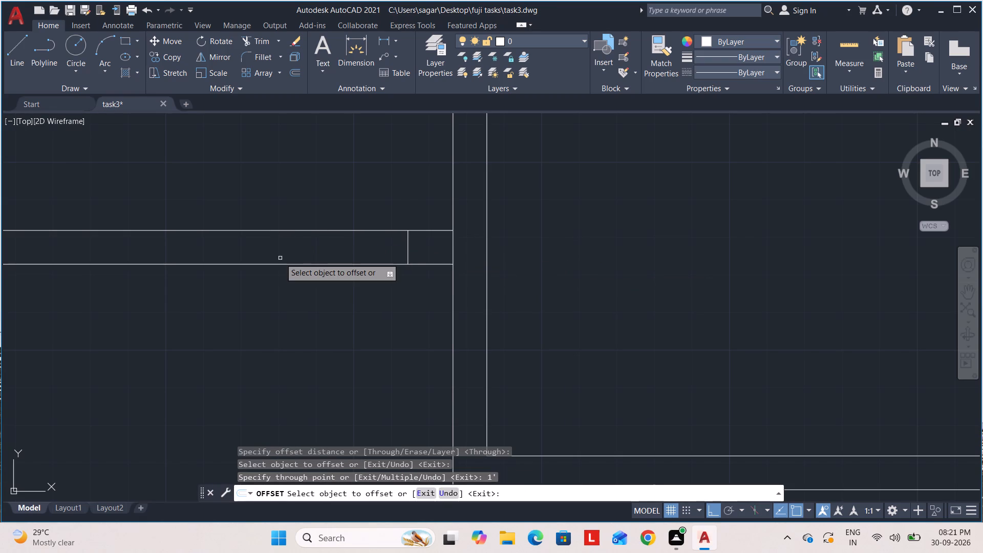
scroll(250, 254, "down", 3)
middle_click_drag(250, 254, 273, 265)
scroll(302, 266, "up", 1)
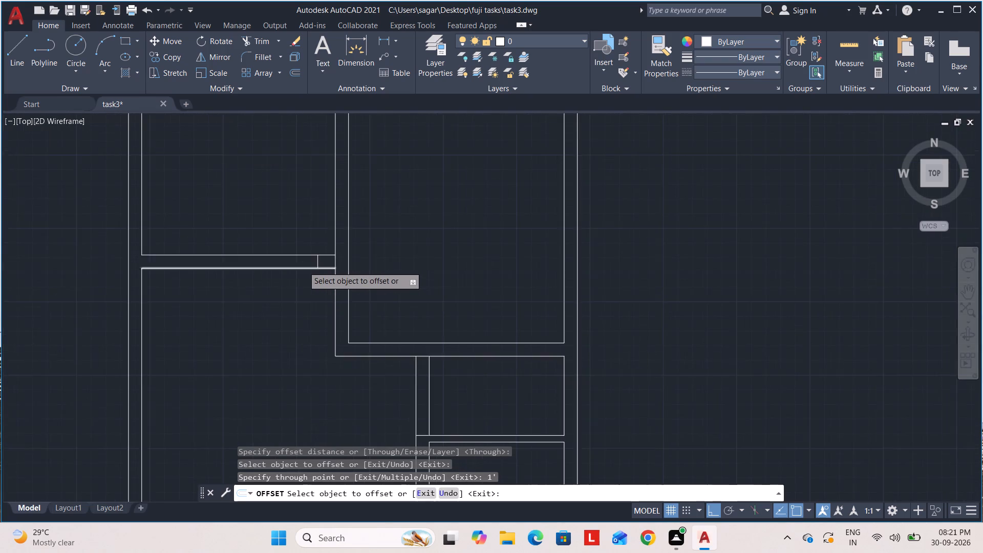
scroll(303, 266, "up", 1)
key("Escape")
key("Escape")
key("Escape")
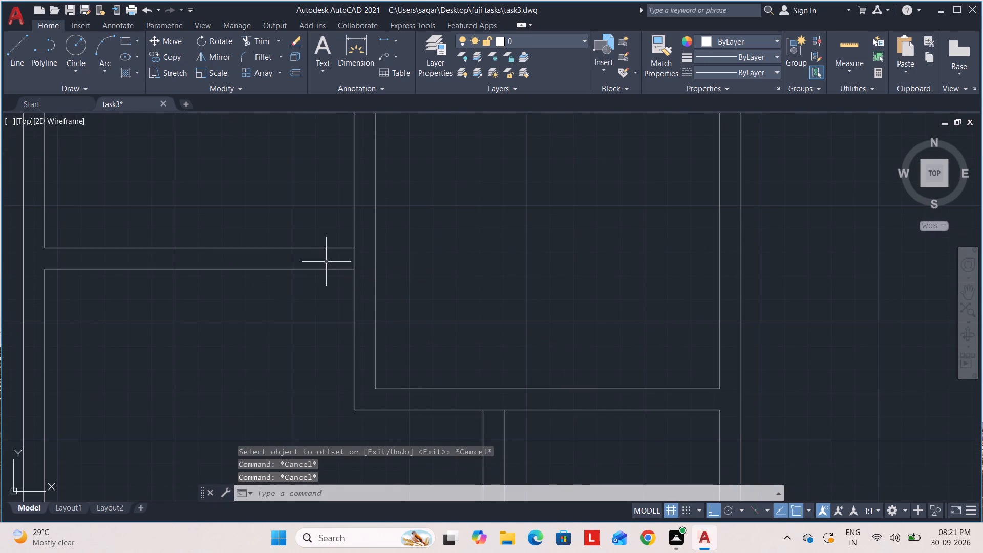
key("Escape")
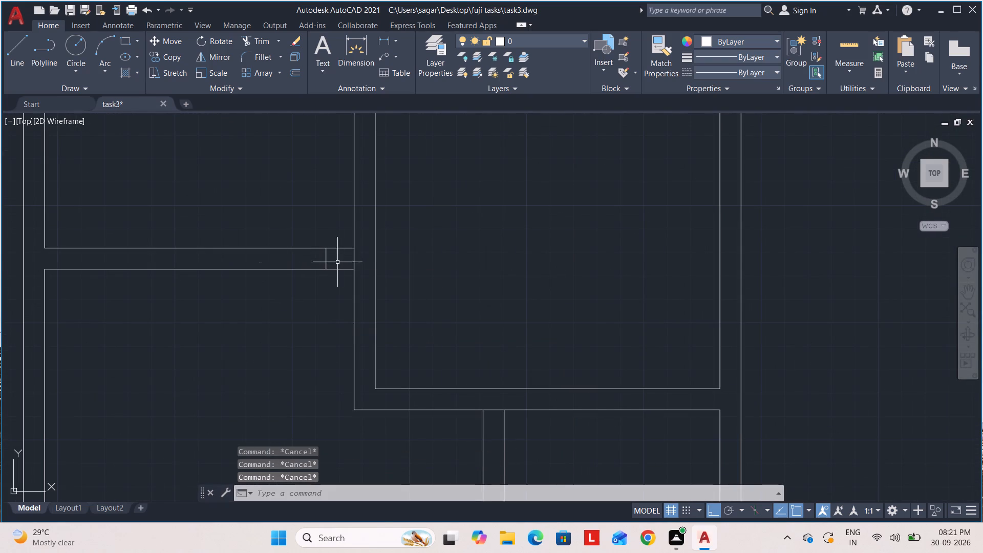
Offset the short jamb line in the wall below the upper-left room 3' to the left.
key("o")
key("Return")
key("Return")
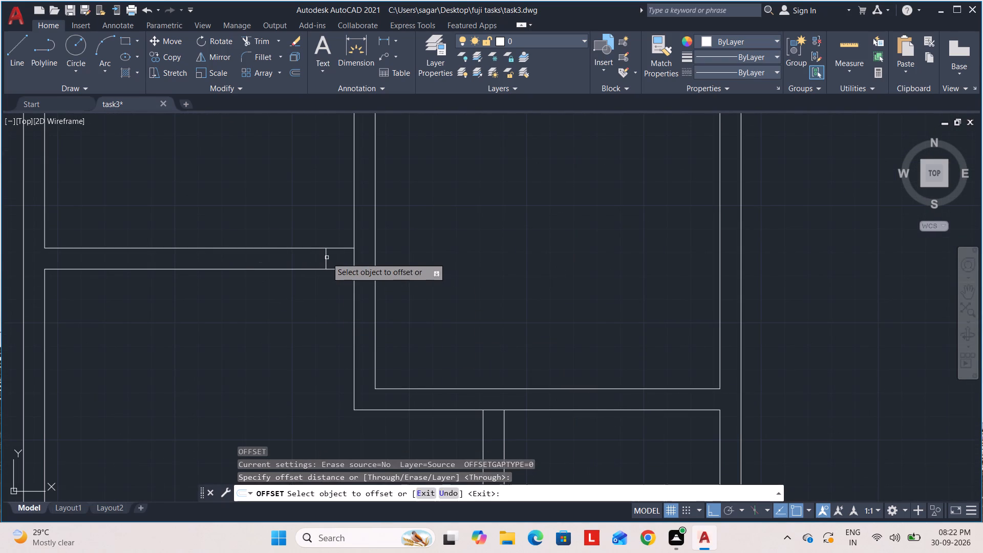
left_click(326, 257)
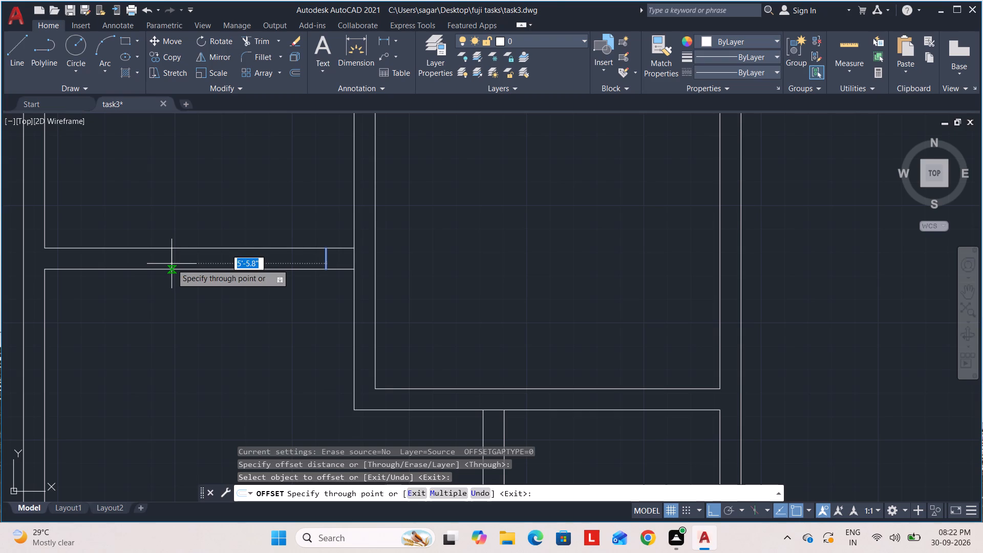
type("3'")
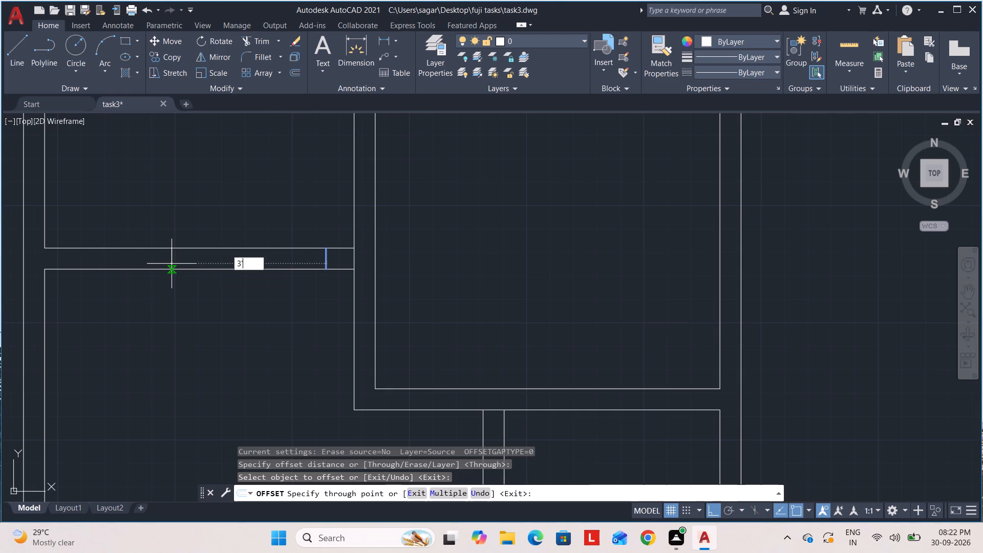
key("Return")
key("Escape")
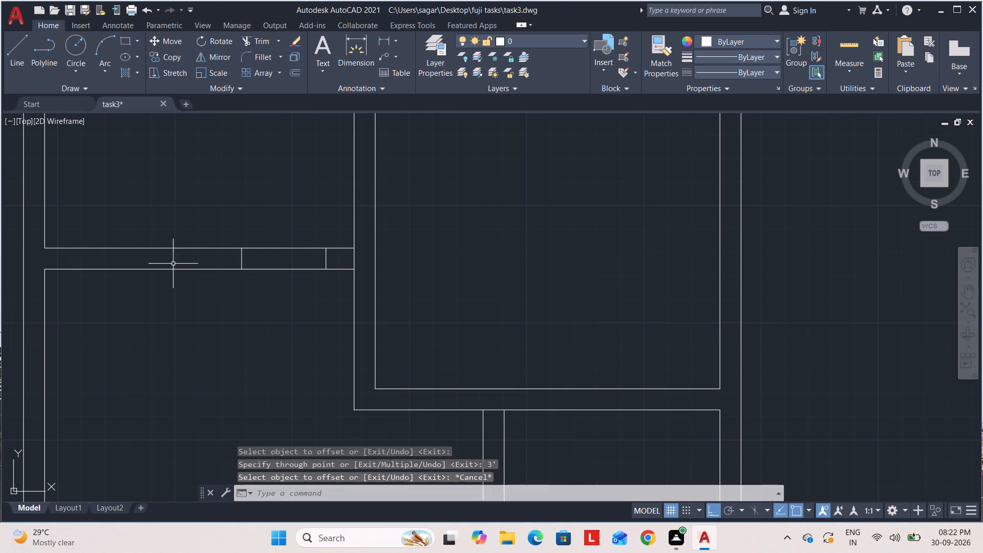
key("Escape")
key("Escape")
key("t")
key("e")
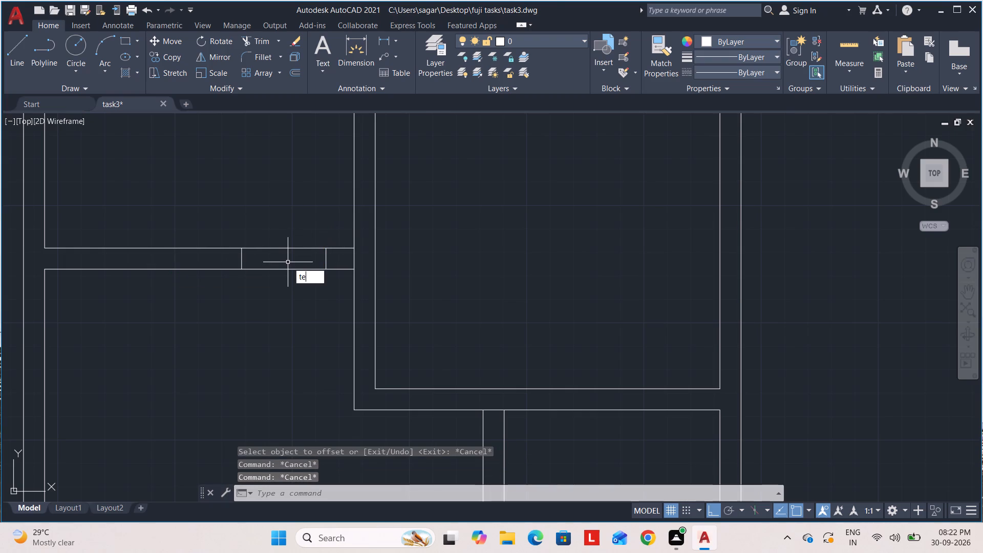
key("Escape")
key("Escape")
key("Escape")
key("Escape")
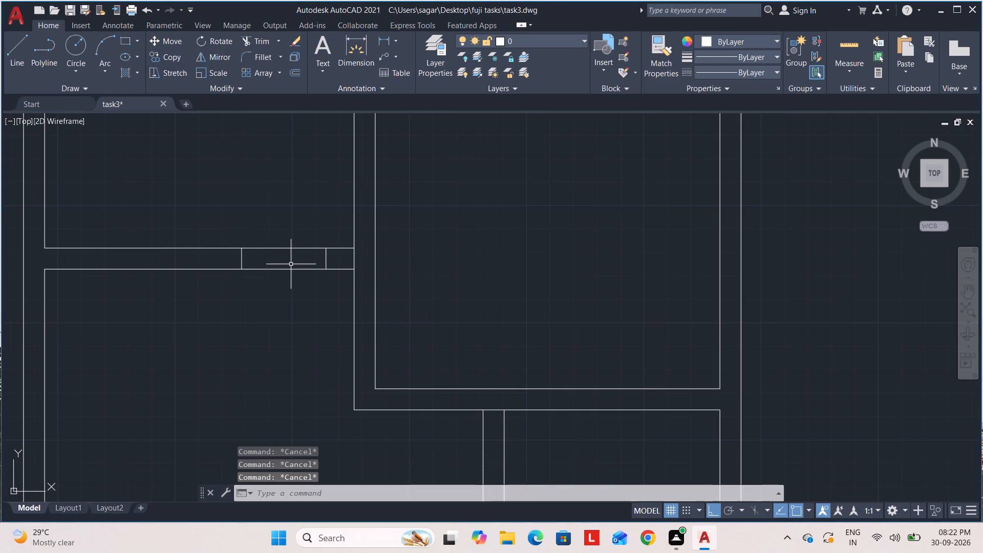
Trim both faces of the wall below the upper-left room between the two jamb lines, leaving a 3' opening.
key("t")
key("r")
key("Return")
key("Return")
left_click(281, 222)
left_click(280, 293)
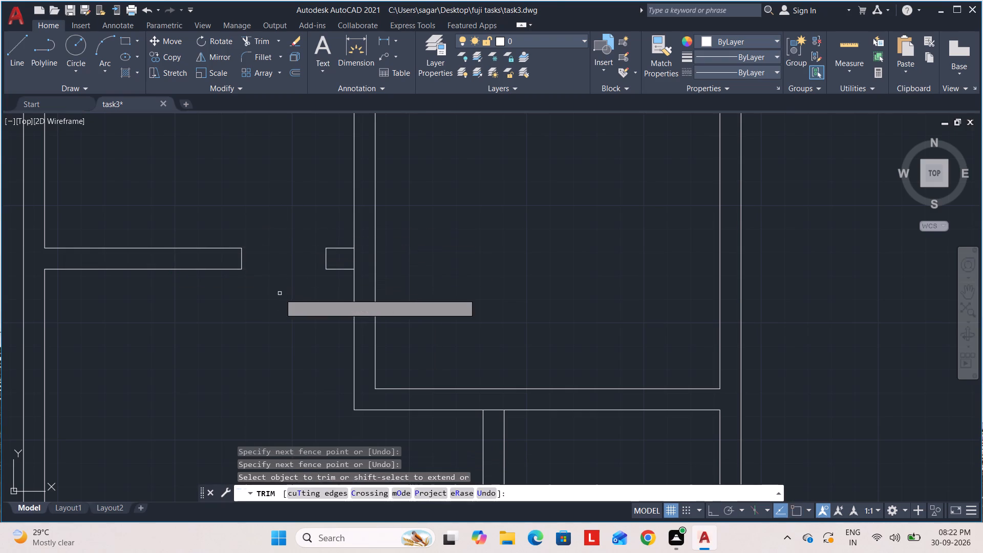
Trim the left face of the vertical wall where the short stub beside the new opening meets it.
scroll(501, 278, "up", 1)
scroll(533, 220, "down", 6)
scroll(533, 221, "up", 6)
scroll(532, 228, "down", 5)
scroll(532, 228, "up", 1)
scroll(532, 228, "down", 1)
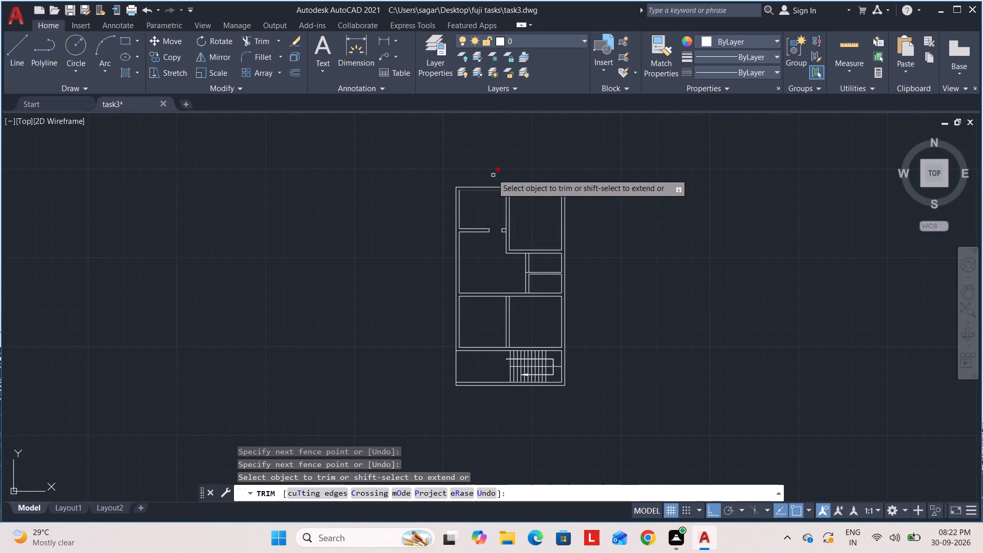
scroll(510, 266, "up", 2)
middle_click_drag(510, 265, 412, 319)
scroll(382, 280, "up", 3)
middle_click_drag(433, 265, 374, 280)
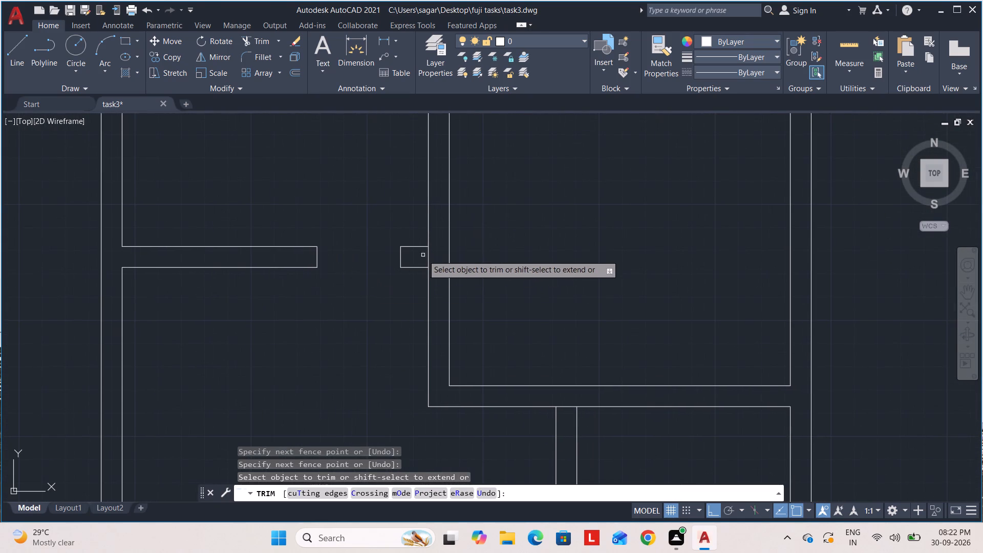
left_click(429, 255)
scroll(362, 164, "down", 2)
middle_click_drag(360, 167, 355, 180)
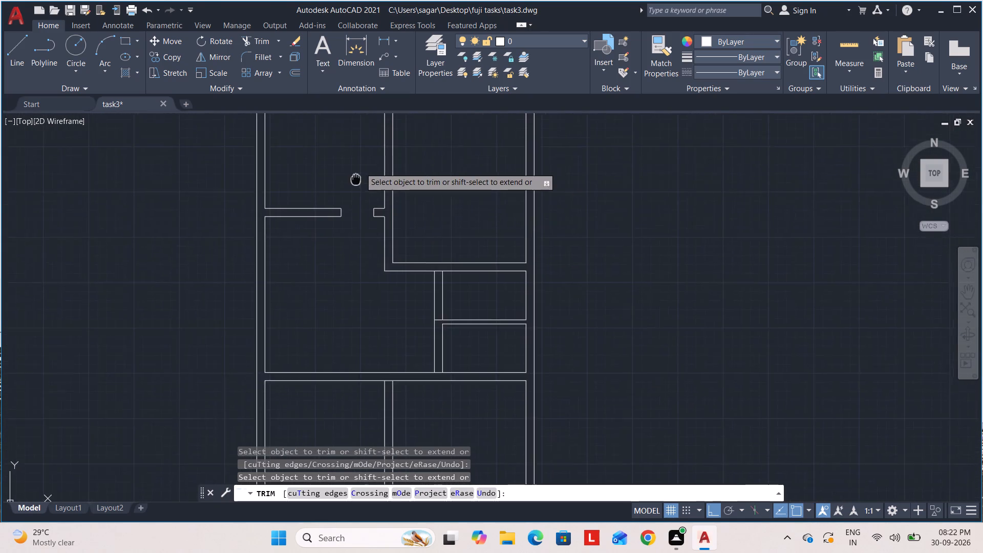
middle_click_drag(355, 180, 348, 194)
scroll(440, 287, "down", 1)
scroll(399, 281, "up", 2)
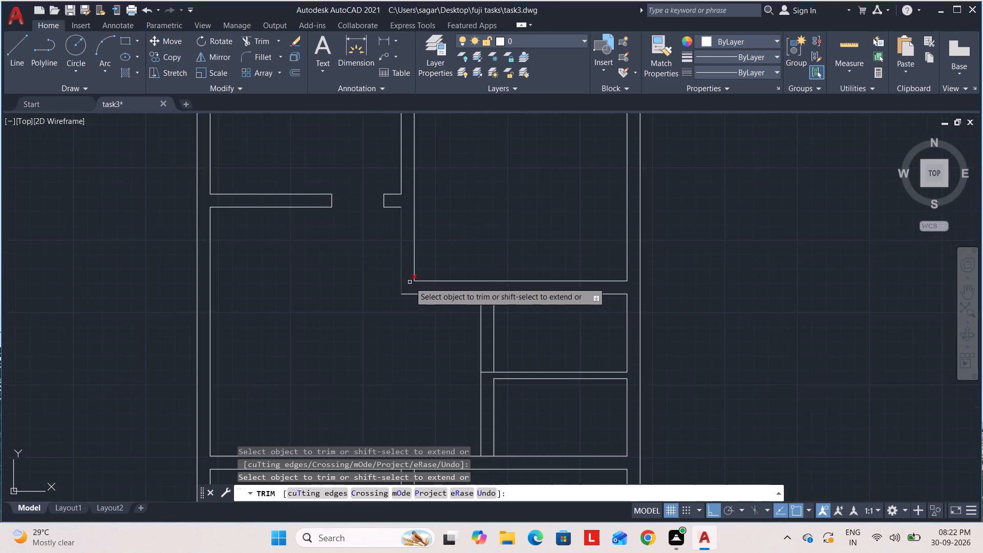
scroll(411, 283, "up", 2)
key("Escape")
key("Escape")
key("Escape")
key("Escape")
Draw a horizontal line across the vertical wall's thickness from the upper-right room's lower-left inner corner to the wall's left face.
key("l")
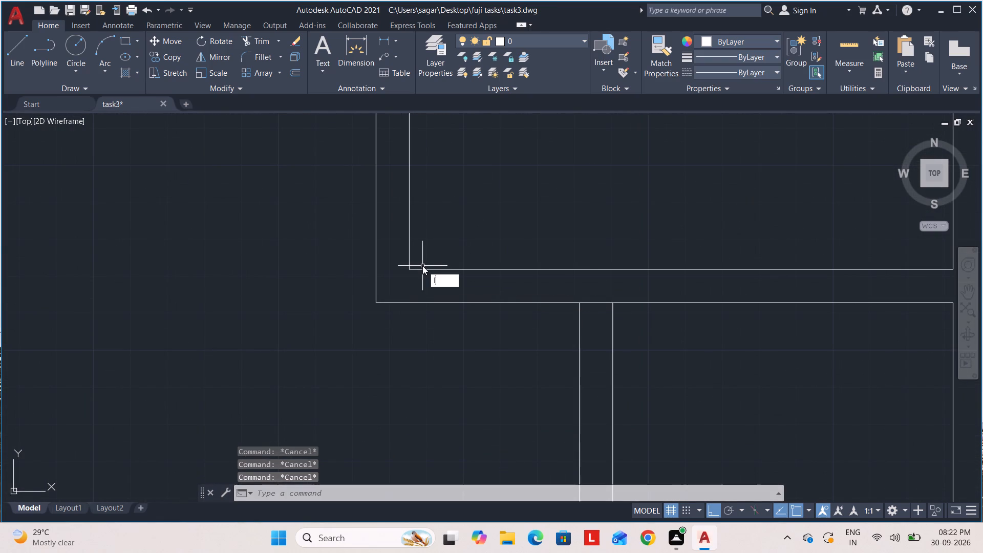
key("Return")
scroll(394, 268, "up", 2)
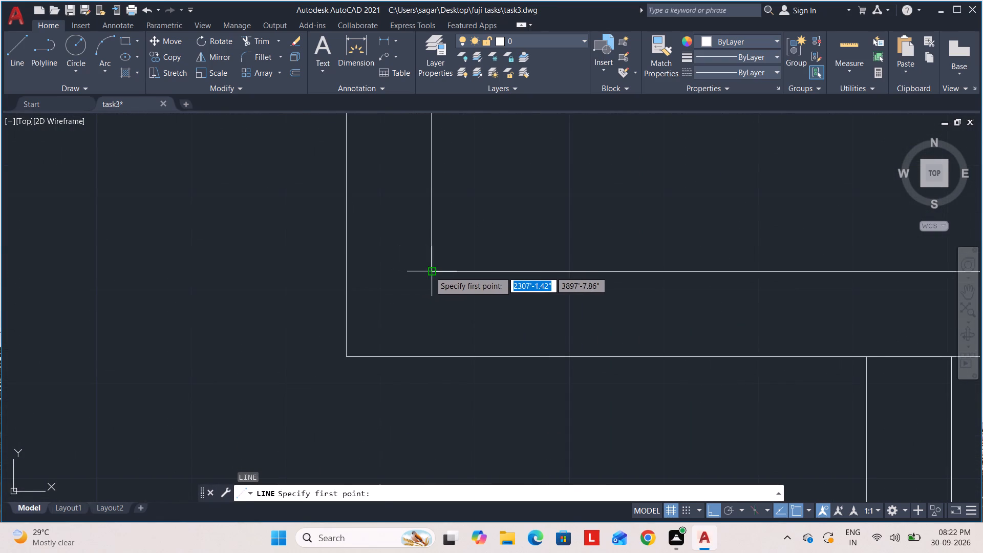
left_click(430, 271)
left_click(348, 269)
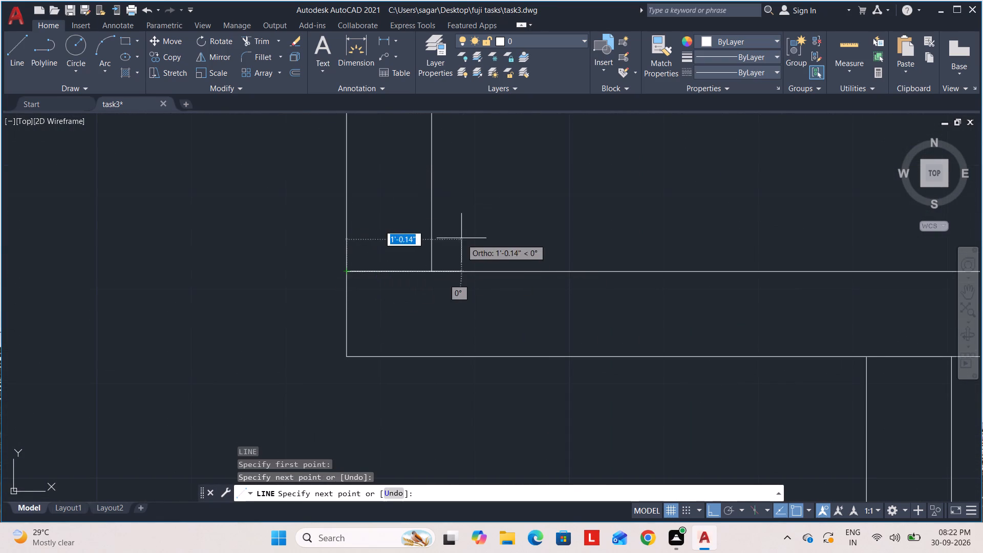
key("Escape")
key("Escape")
key("Escape")
key("Escape")
Offset the line across the vertical wall's lower end 3' upward.
key("o")
key("Return")
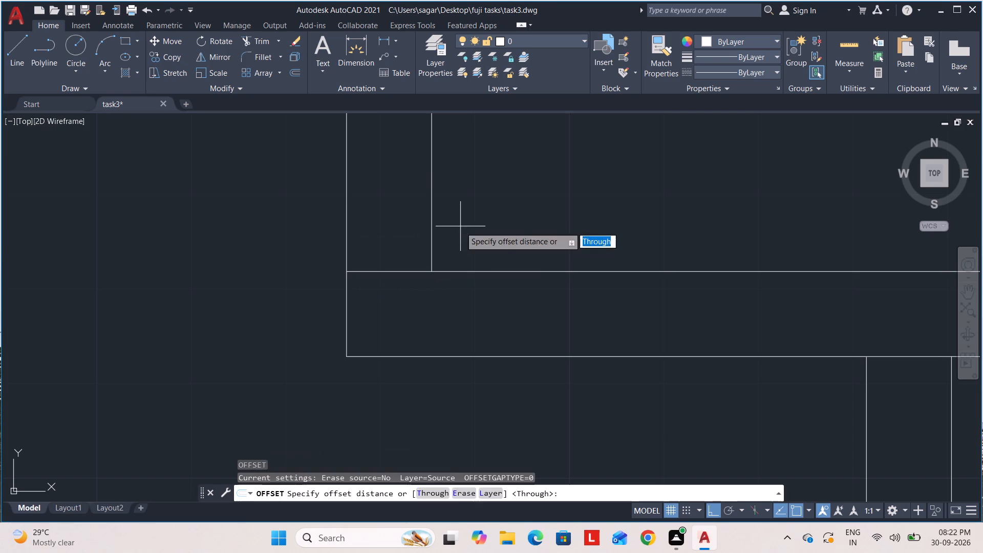
key("Return")
left_click(412, 271)
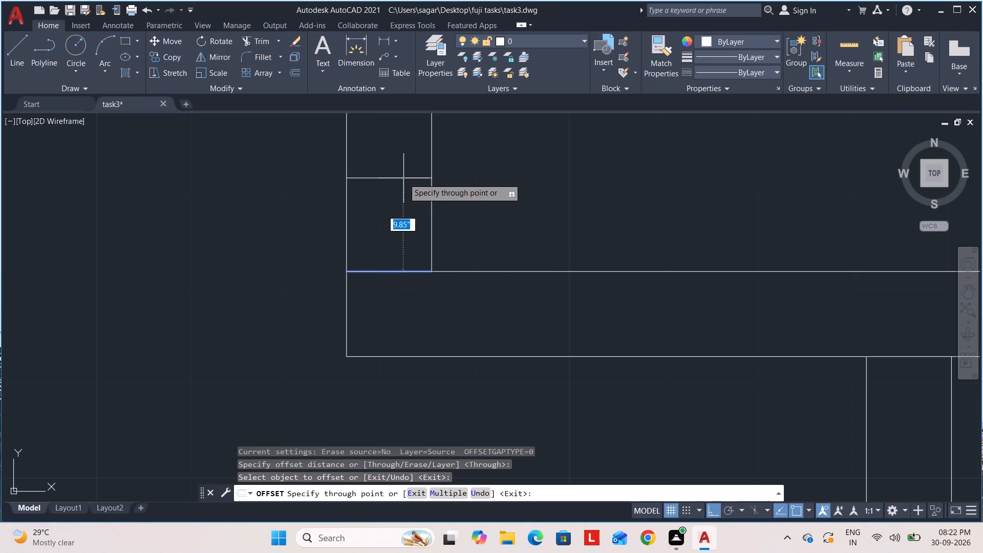
type("1'")
key("BackSpace")
key("BackSpace")
key("3")
key("apostrophe")
key("Return")
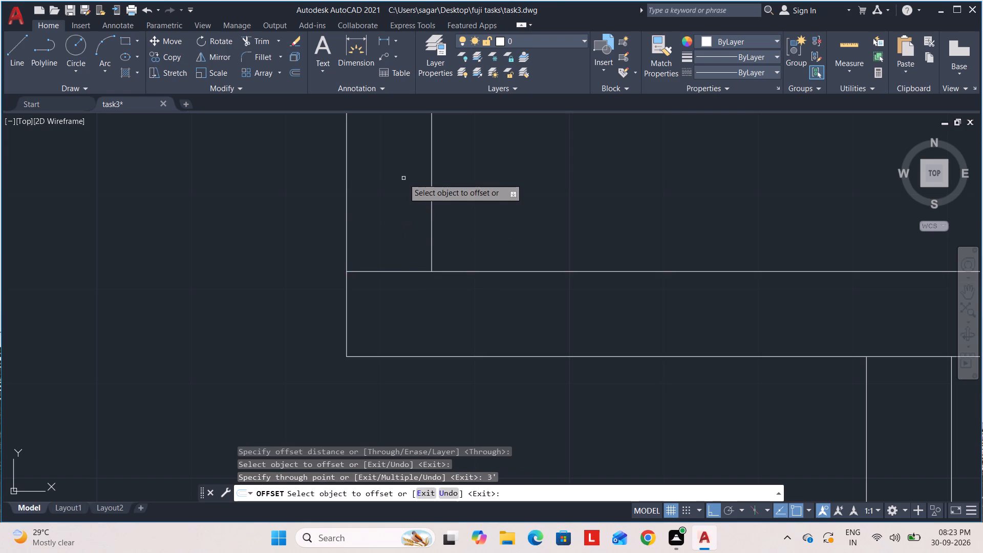
scroll(443, 211, "down", 2)
middle_click_drag(443, 233, 400, 359)
scroll(398, 356, "down", 1)
key("grave")
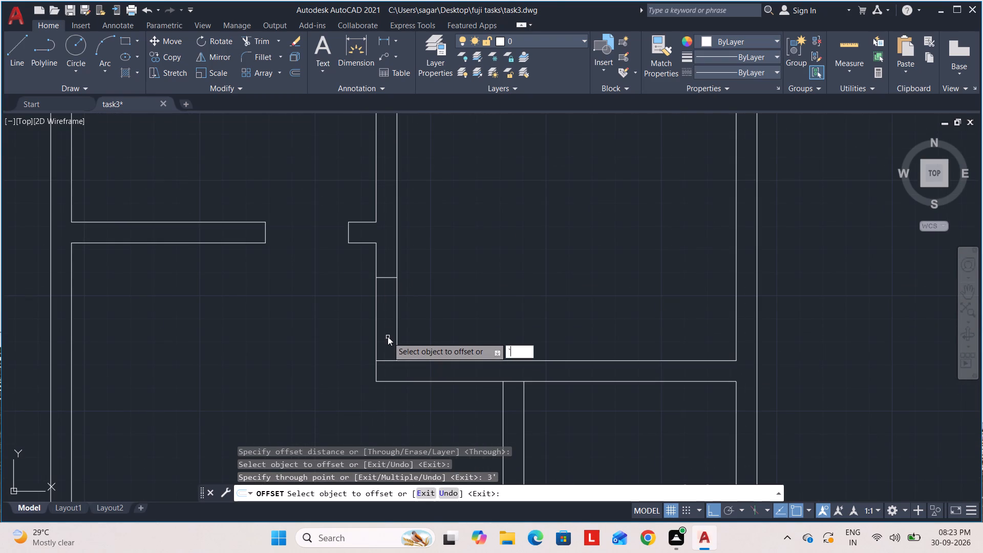
key("Escape")
key("Escape")
key("Escape")
key("Escape")
key("Escape")
key("Escape")
key("Escape")
Trim both faces of the vertical wall between the two cross lines to open a 3' gap into the upper-right room.
key("t")
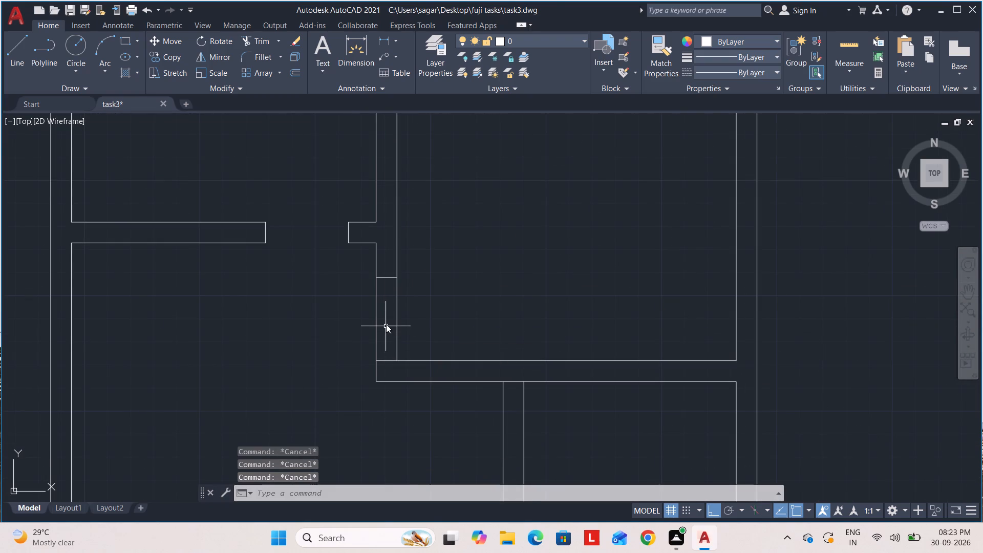
key("r")
key("Return")
left_click(443, 326)
left_click(362, 327)
scroll(496, 287, "down", 1)
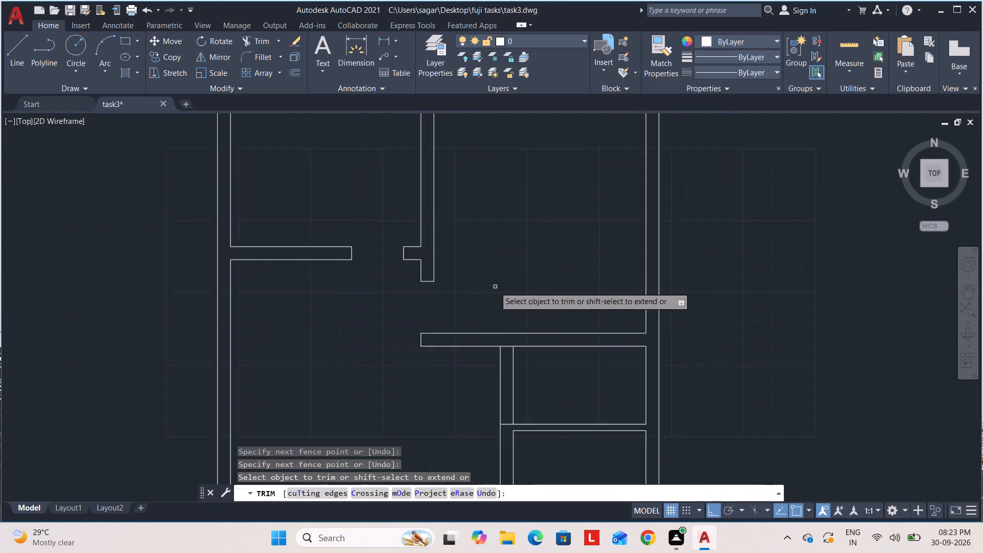
scroll(494, 287, "down", 1)
middle_click_drag(486, 287, 396, 292)
key("Escape")
key("Escape")
key("Escape")
key("Escape")
key("Escape")
key("Escape")
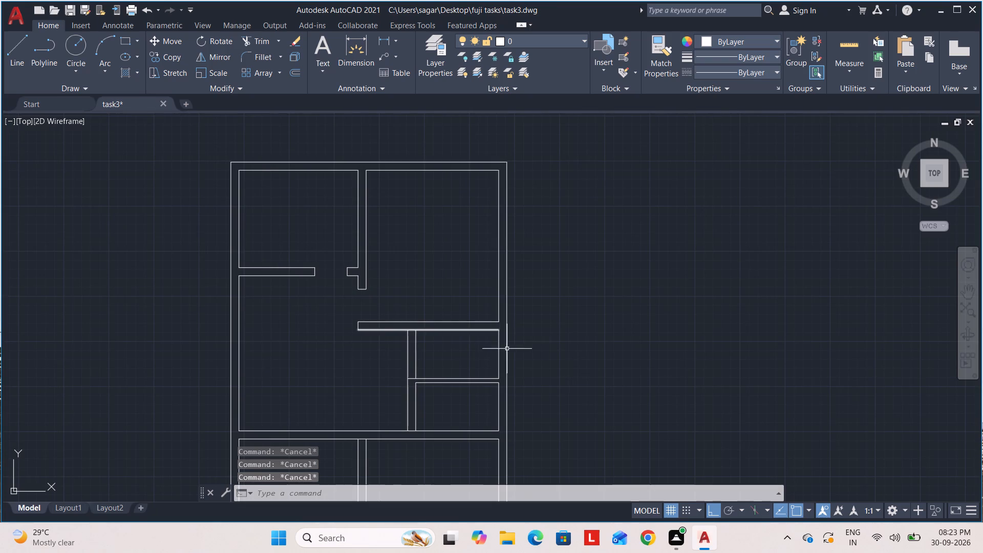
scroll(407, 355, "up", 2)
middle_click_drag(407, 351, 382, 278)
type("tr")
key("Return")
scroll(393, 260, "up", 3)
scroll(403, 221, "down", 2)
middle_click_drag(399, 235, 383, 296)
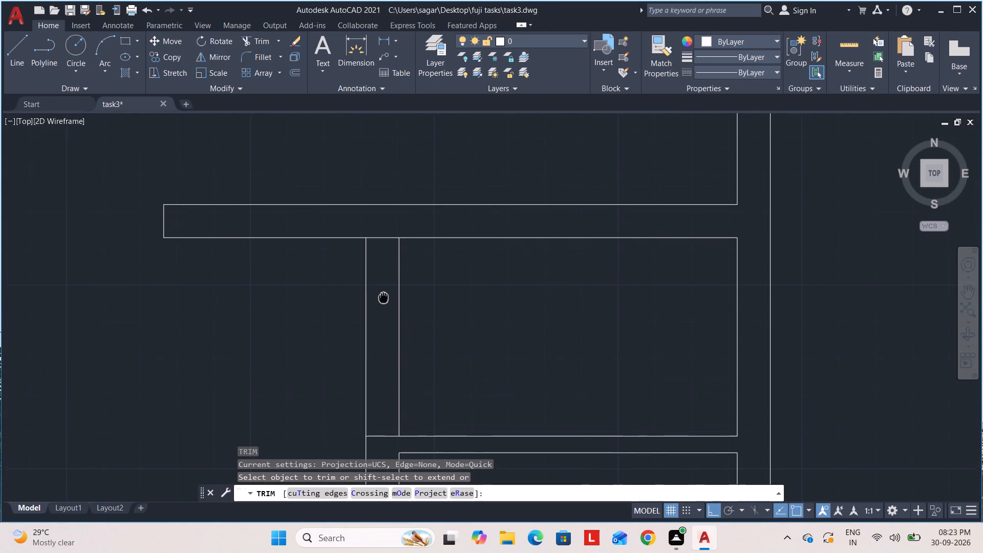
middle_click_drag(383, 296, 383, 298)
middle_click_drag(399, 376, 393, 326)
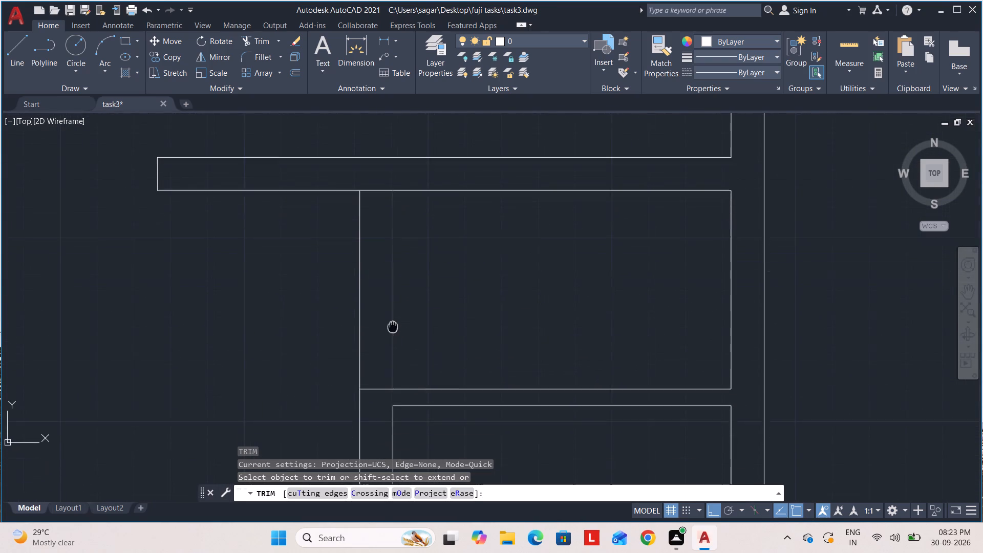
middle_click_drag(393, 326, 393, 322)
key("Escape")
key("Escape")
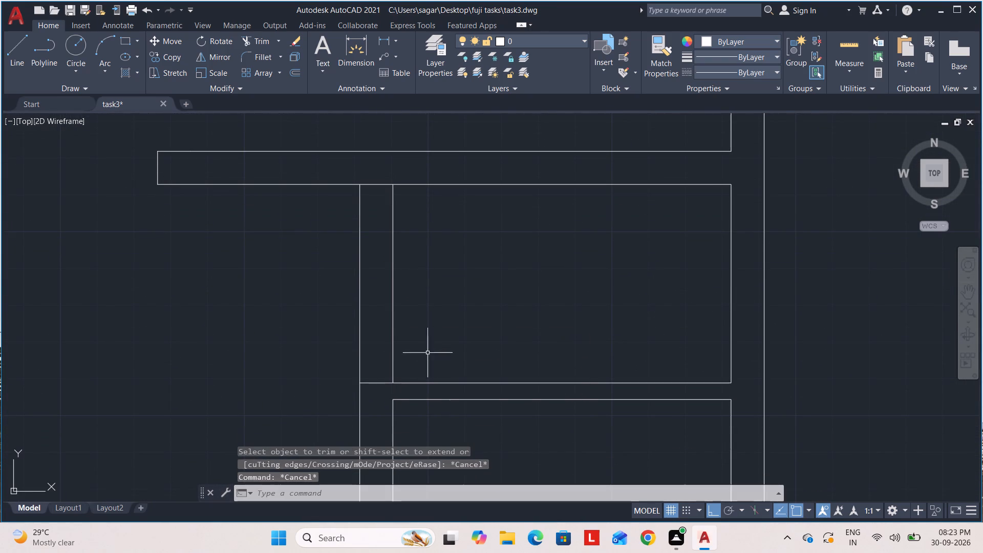
Offset the upper line of the thin partition between the two small rooms 2'6" upward.
key("o")
key("Return")
key("Return")
left_click(411, 382)
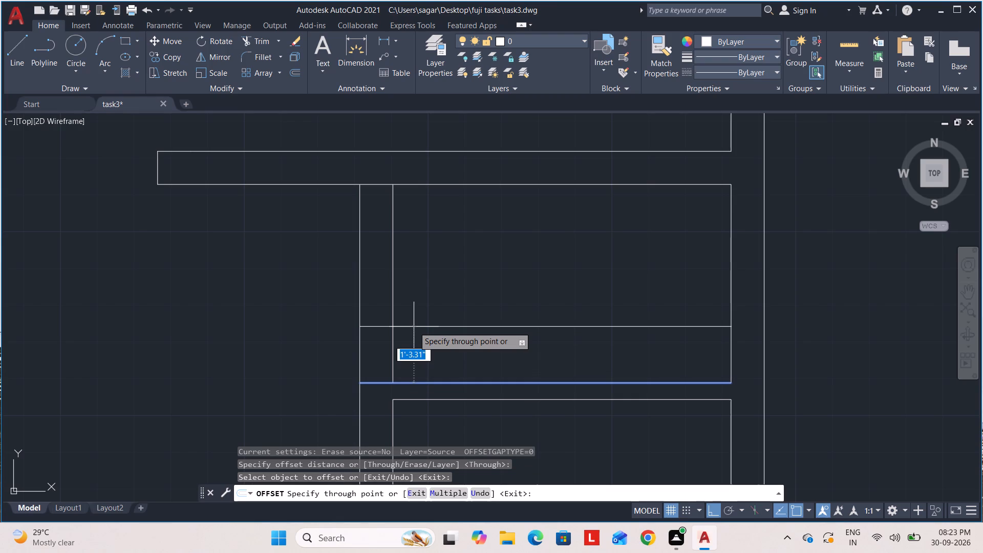
type("2.")
key("BackSpace")
type("'6\"")
key("Return")
key("Escape")
key("Escape")
key("Escape")
key("Escape")
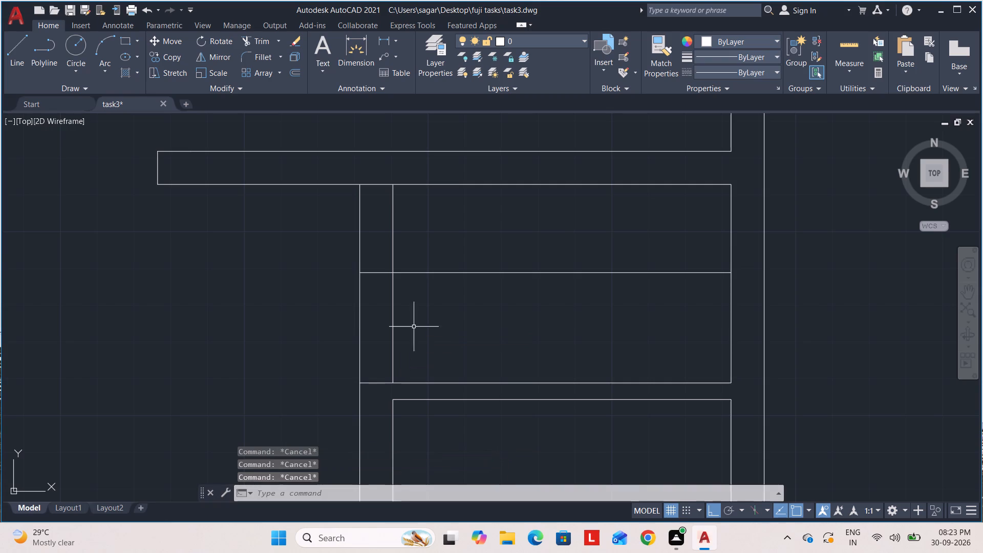
key("Escape")
Trim the offset line inside the upper small room and both faces of its left wall below it, leaving a 2'6" opening.
type("tr")
key("Return")
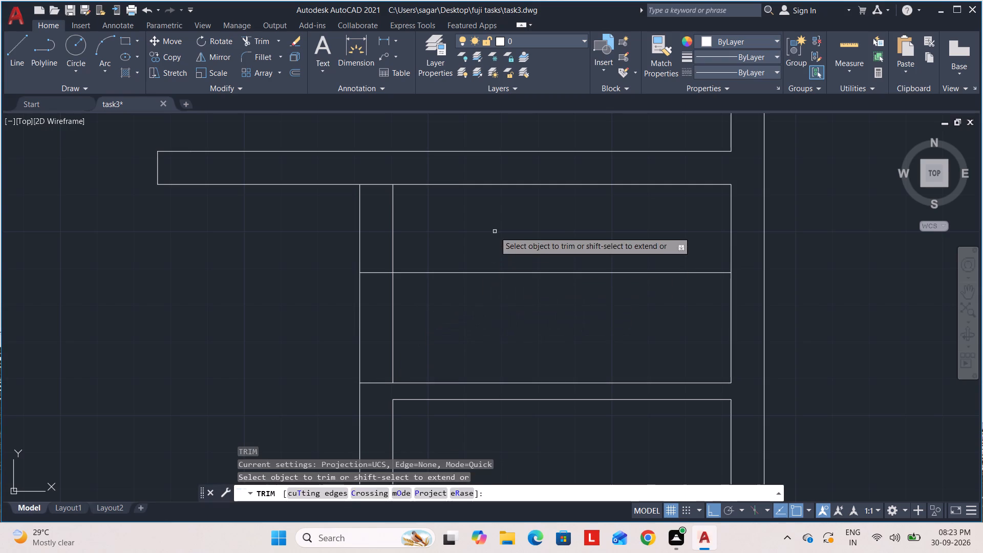
left_click(495, 231)
left_click(496, 293)
left_click(418, 334)
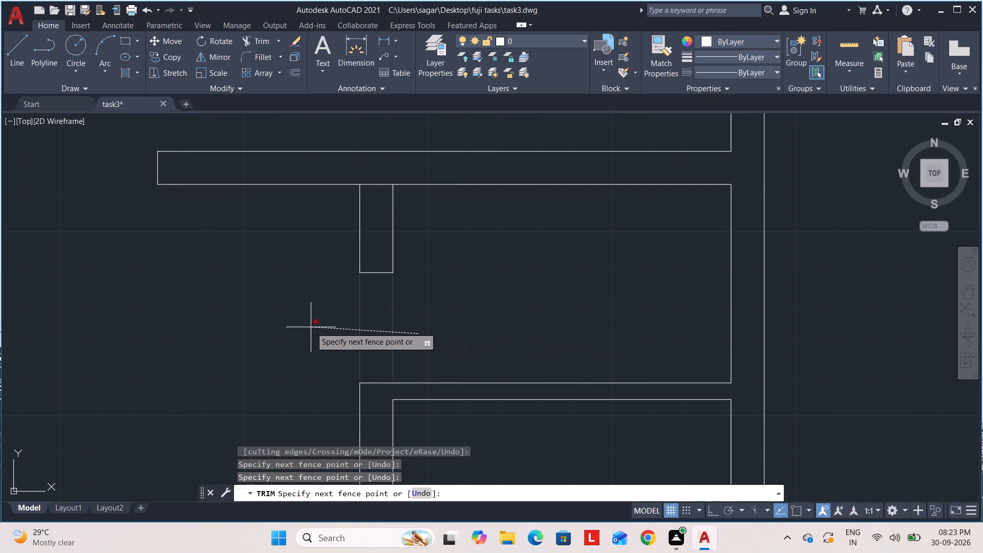
left_click(311, 327)
Trim the lower face of the wall above the small rooms between the two faces of the remaining wall stub.
scroll(572, 294, "down", 2)
middle_click_drag(557, 296, 495, 283)
scroll(430, 243, "up", 2)
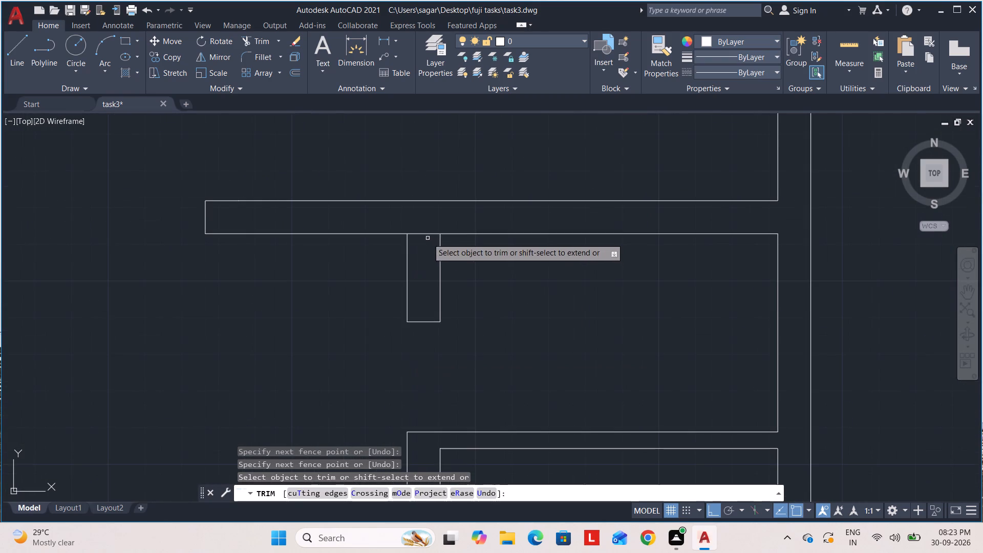
left_click(432, 225)
left_click(424, 256)
Extend both faces of the lower small room's left wall down to the lower face of the horizontal wall below it.
scroll(503, 295, "down", 3)
middle_click_drag(503, 295, 456, 314)
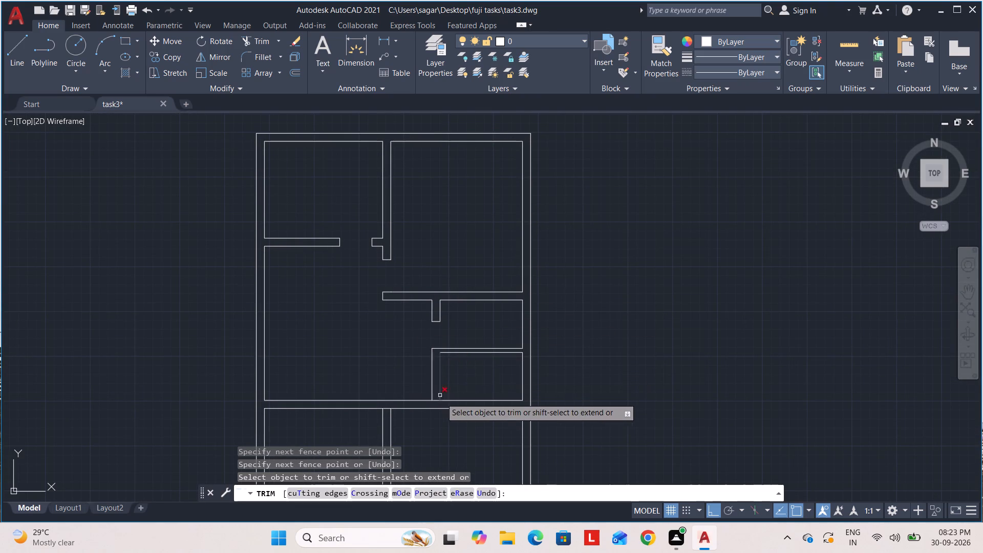
scroll(428, 412, "up", 3)
middle_click_drag(428, 411, 388, 374)
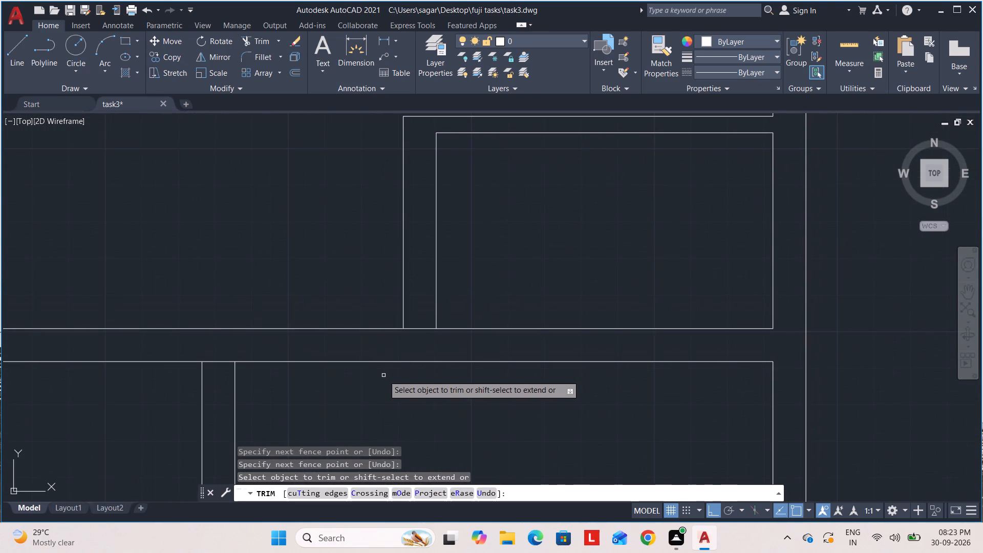
key("Escape")
key("Escape")
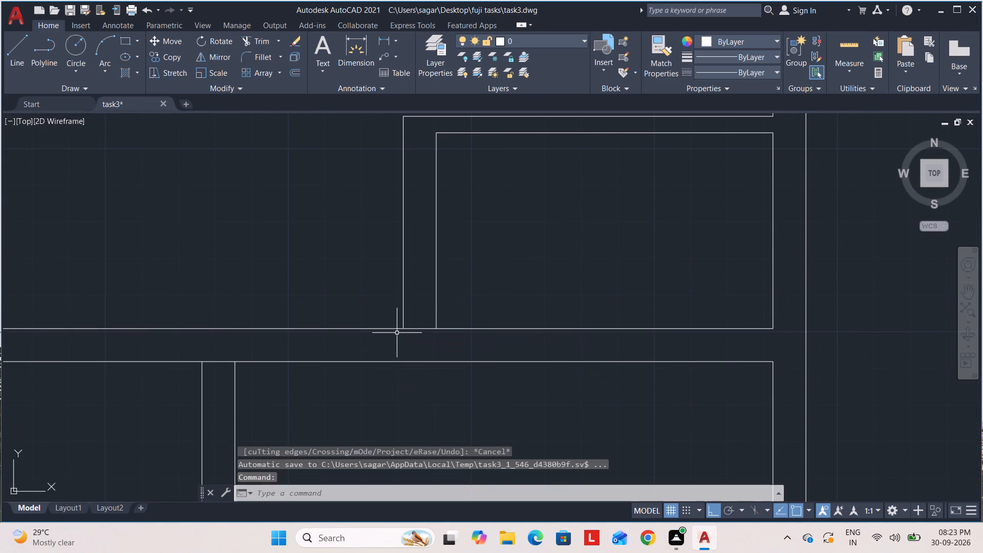
key("Escape")
key("Escape")
key("e")
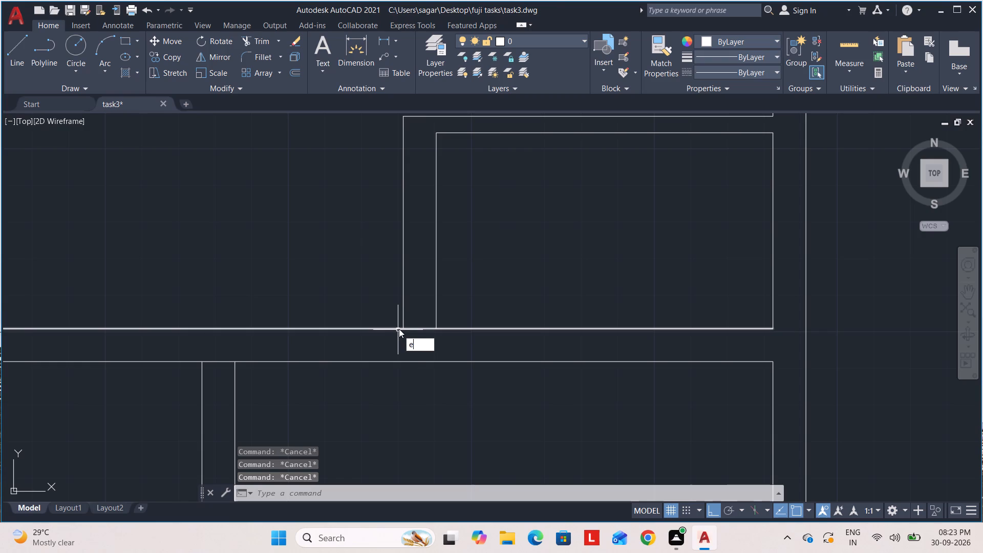
key("x")
key("Return")
double_click(437, 303)
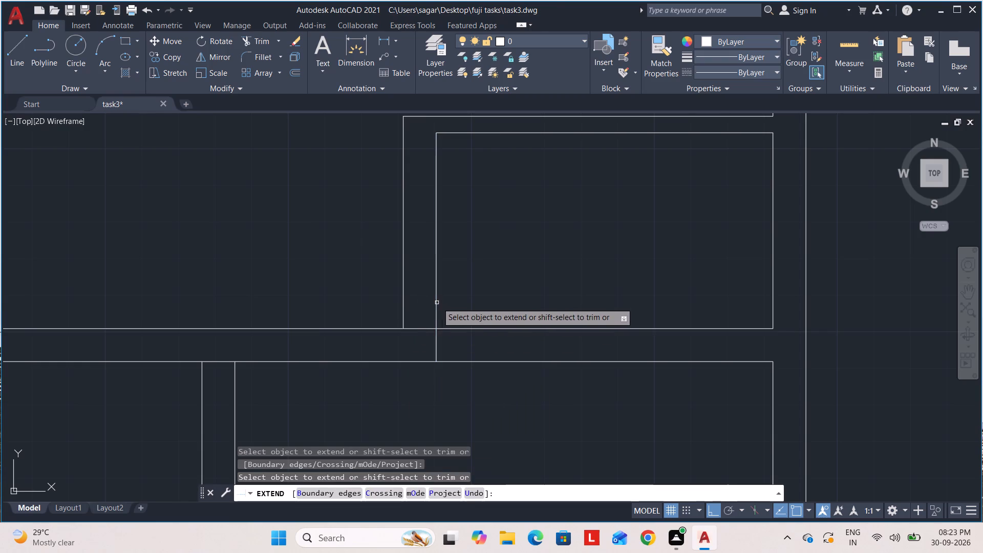
left_click(404, 314)
key("Escape")
key("Escape")
key("Escape")
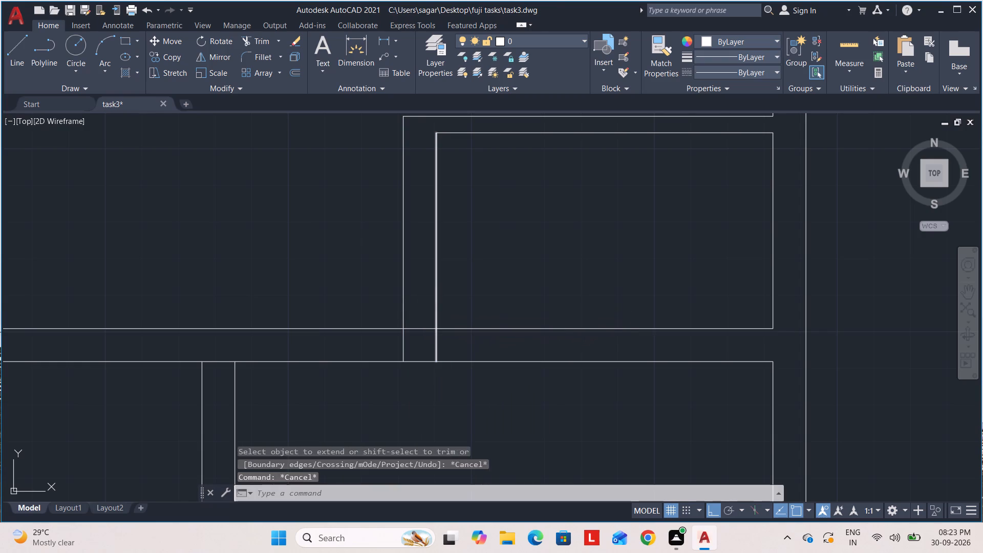
key("Escape")
key("Escape")
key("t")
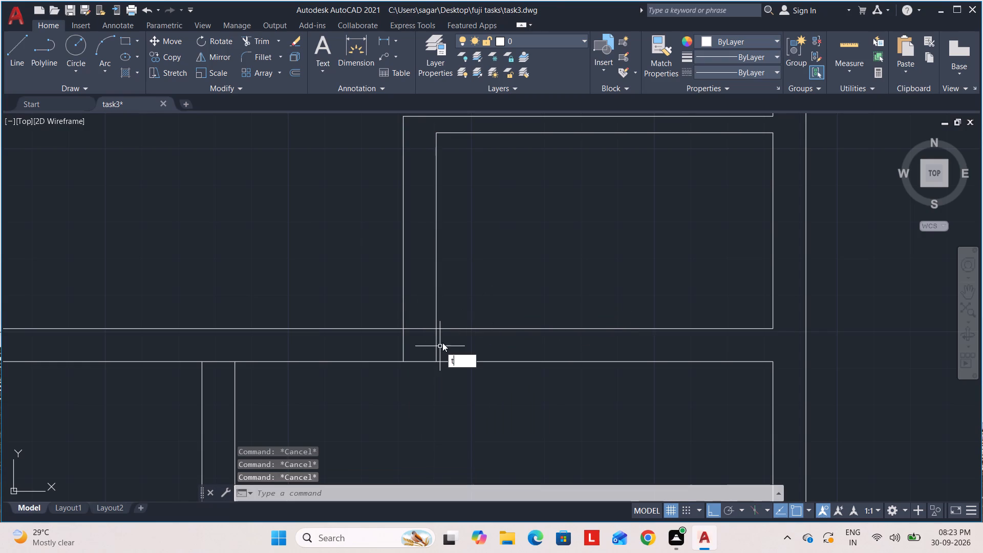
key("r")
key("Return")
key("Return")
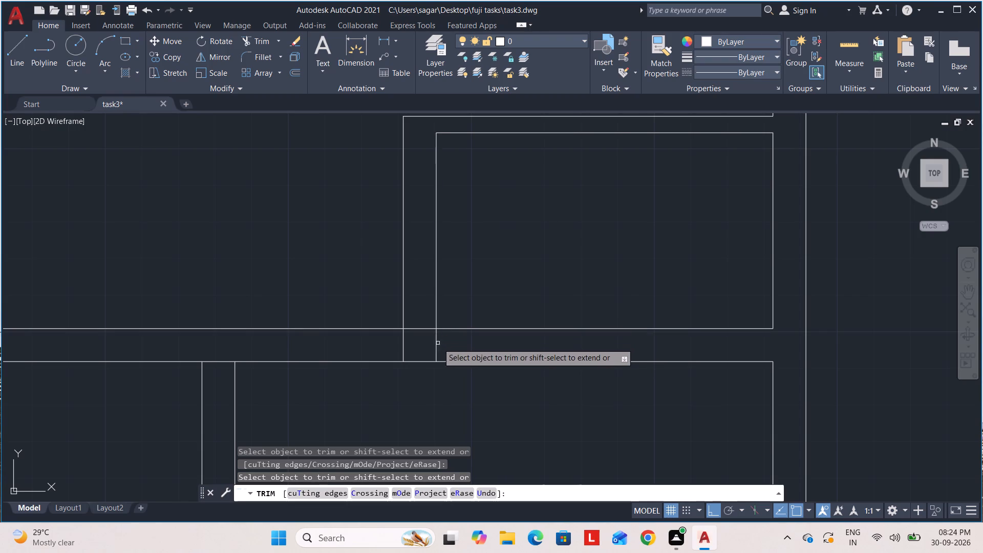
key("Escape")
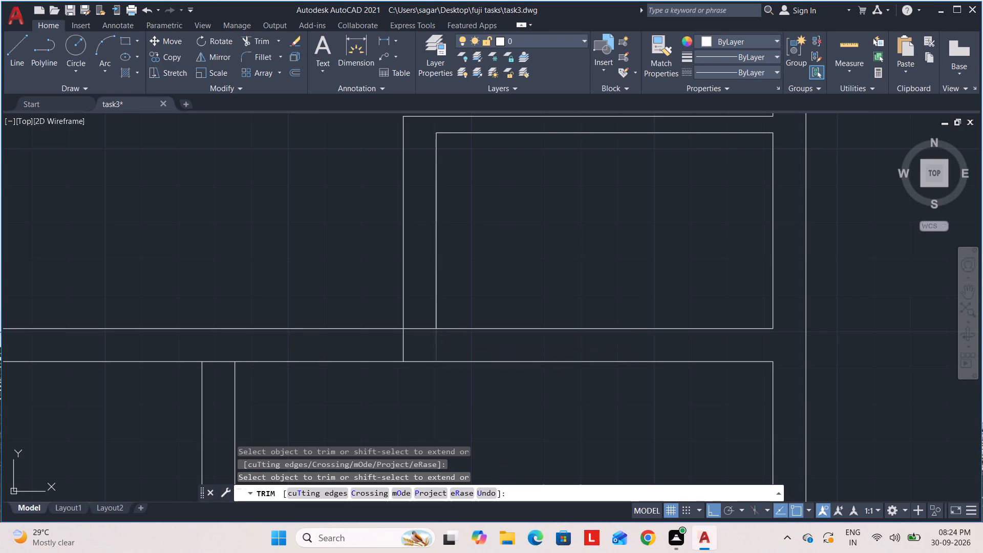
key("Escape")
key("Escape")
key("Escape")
Offset the inner face of the lower small room's left wall 2'6" into the room.
key("o")
key("Return")
key("Return")
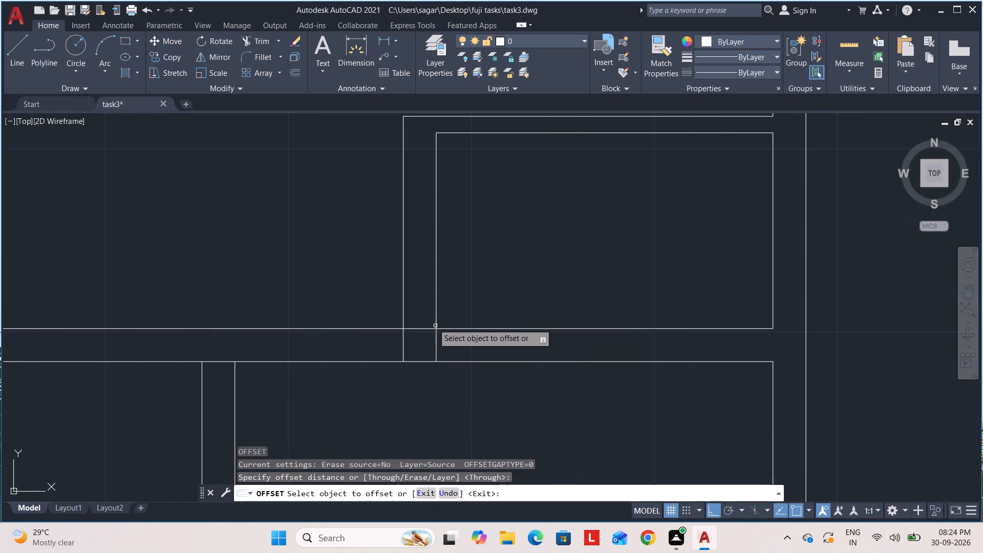
left_click(436, 311)
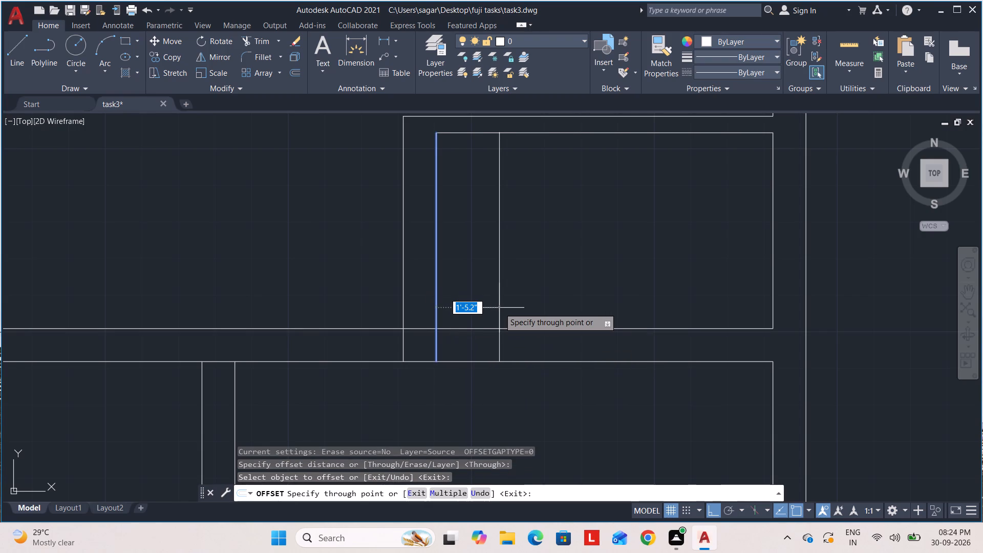
key("3")
key("apostrophe")
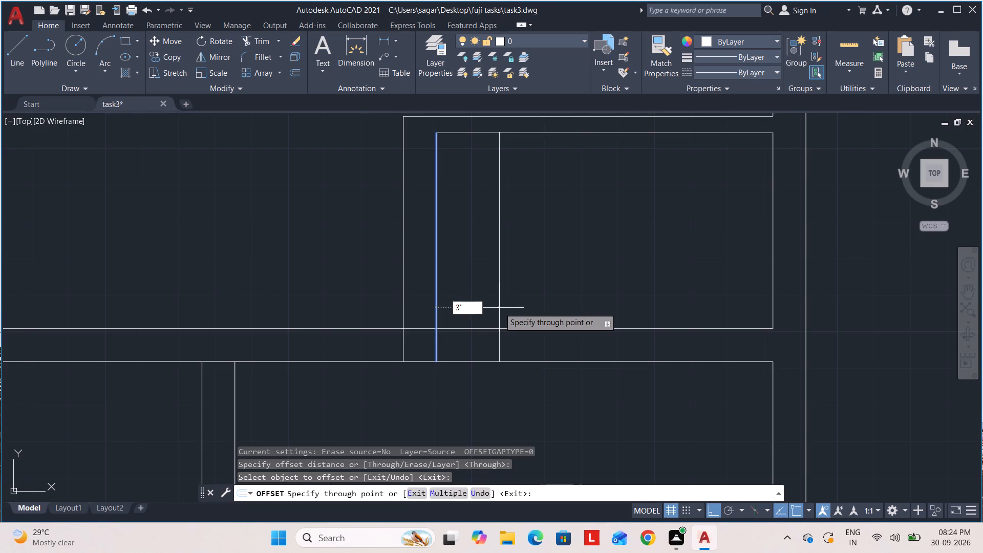
key("BackSpace")
key("BackSpace")
type("2'6\"")
key("Return")
key("Escape")
key("Escape")
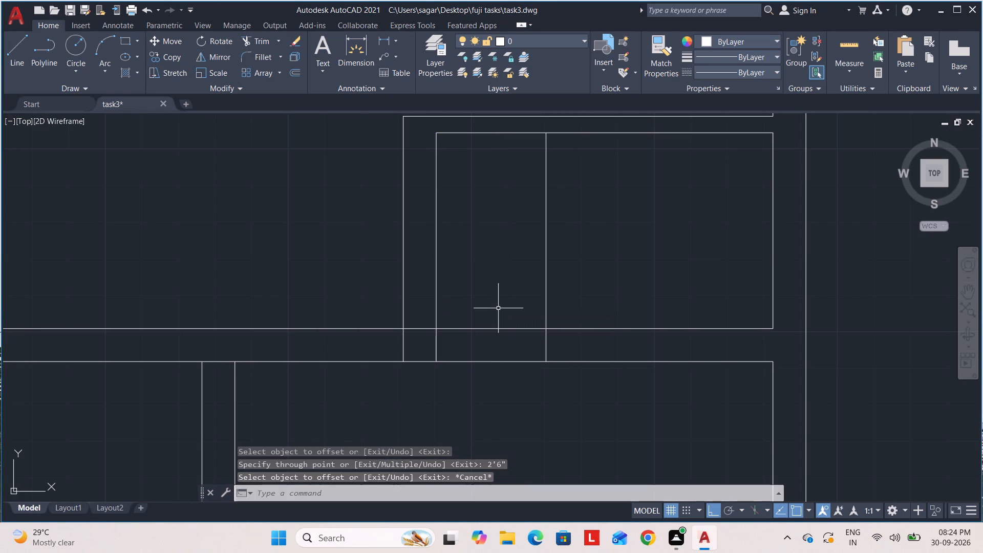
key("Escape")
key("Escape")
key("Escape")
key("Escape")
Trim both horizontal wall faces below the small room and the offset line inside it, leaving a 2'6" opening beside its left wall.
type("tr")
key("Return")
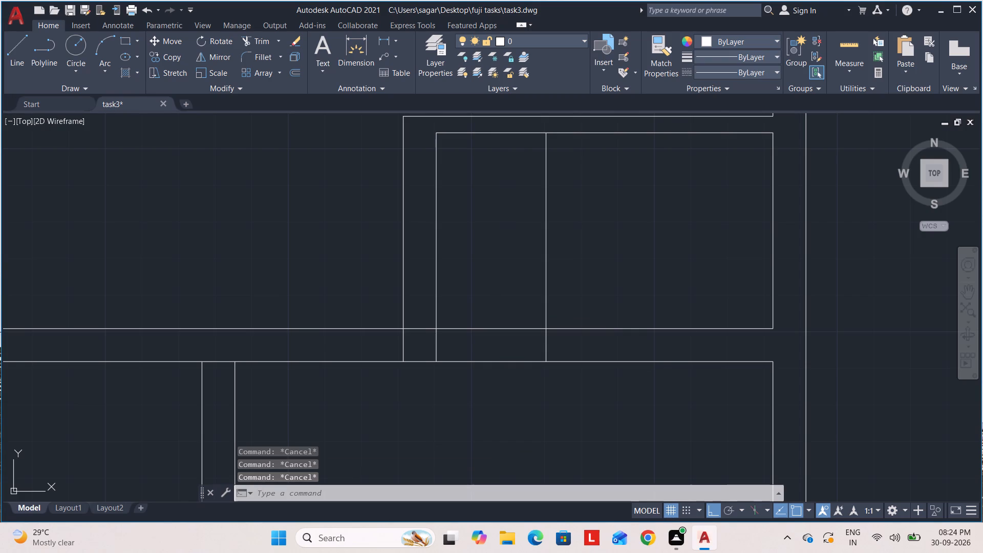
key("Return")
left_click(504, 301)
left_click(512, 415)
left_click(562, 291)
left_click(506, 295)
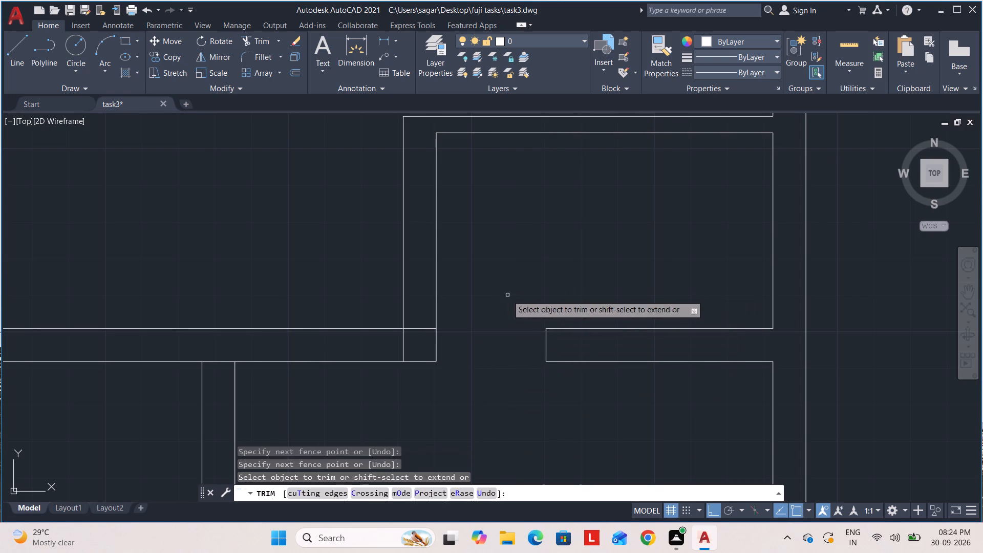
Trim the upper face of the horizontal wall between the two faces of the small room's left wall.
scroll(454, 354, "up", 3)
scroll(403, 330, "down", 1)
middle_click_drag(404, 334, 490, 337)
left_click(430, 266)
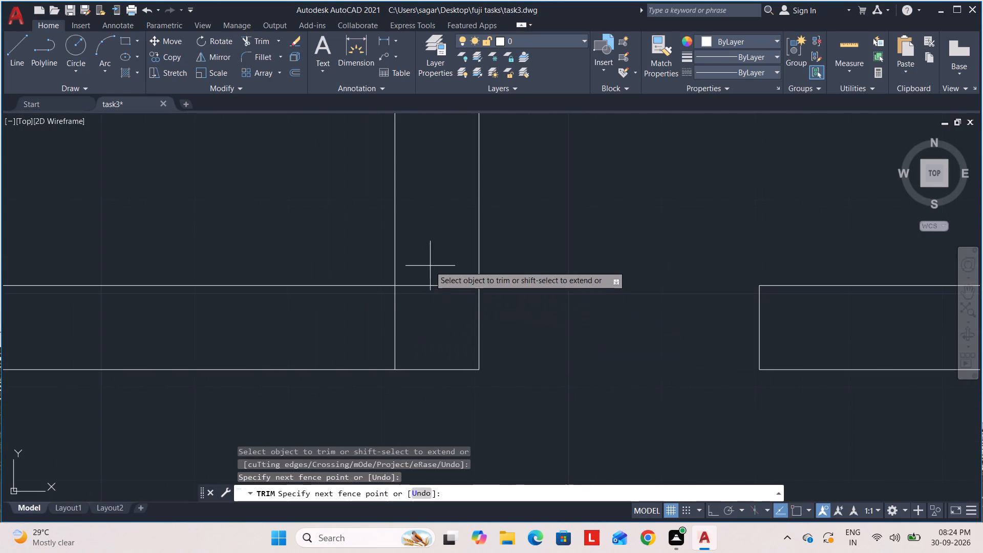
left_click(421, 304)
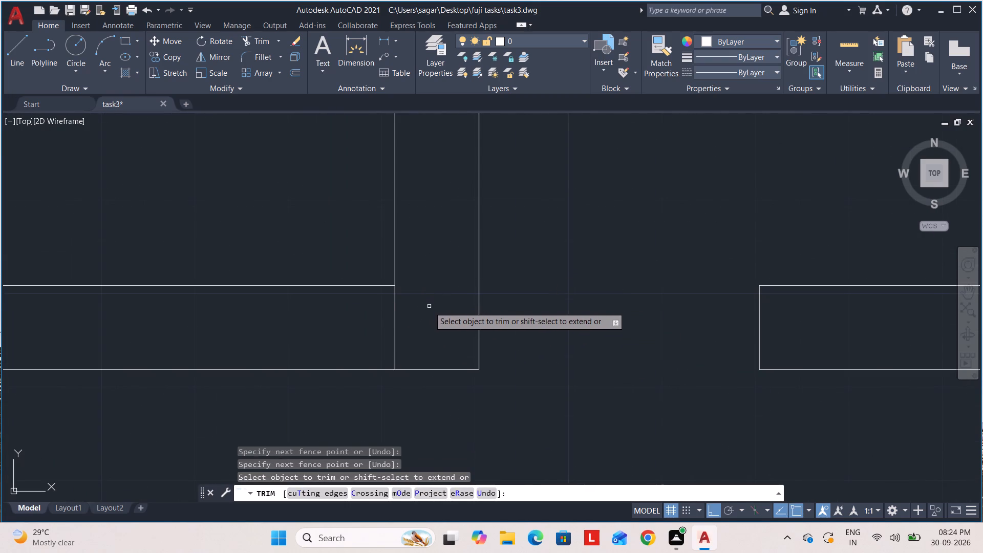
scroll(429, 308, "down", 3)
middle_click_drag(430, 311, 525, 294)
scroll(414, 303, "up", 1)
key("Escape")
key("Escape")
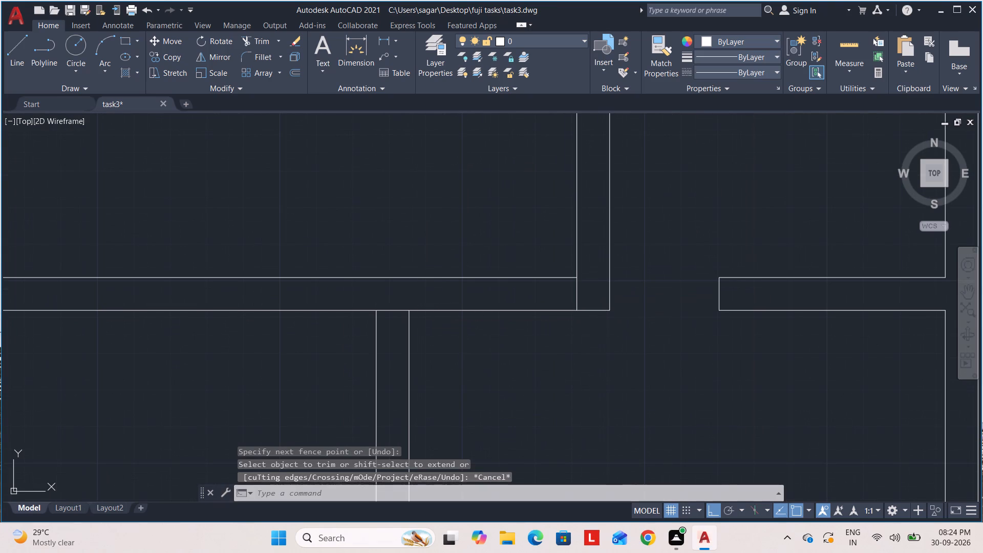
key("Escape")
key("Escape")
key("Escape")
key("Escape")
Extend the right face of the lower vertical wall up to the upper face of the horizontal wall.
key("e")
key("x")
key("Return")
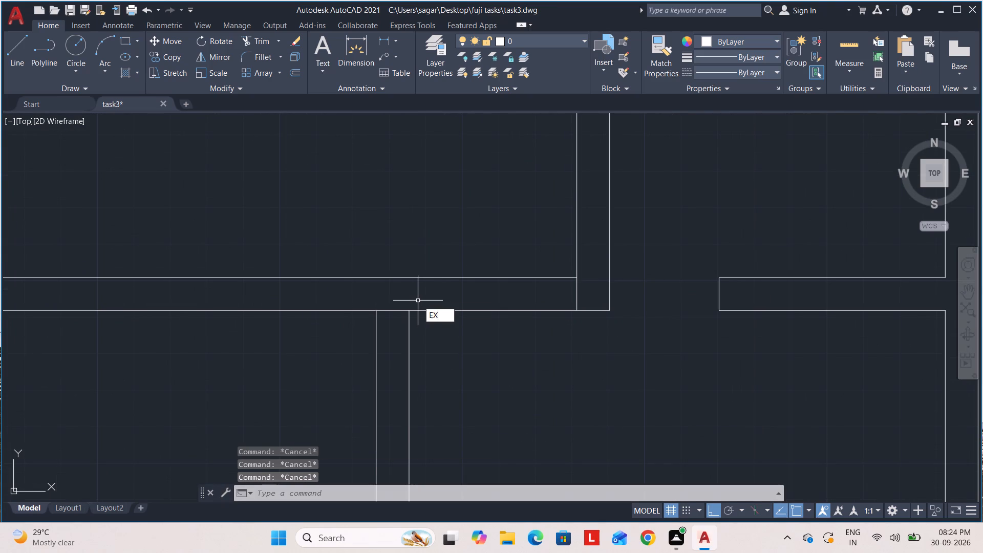
key("Return")
left_click(410, 357)
key("Escape")
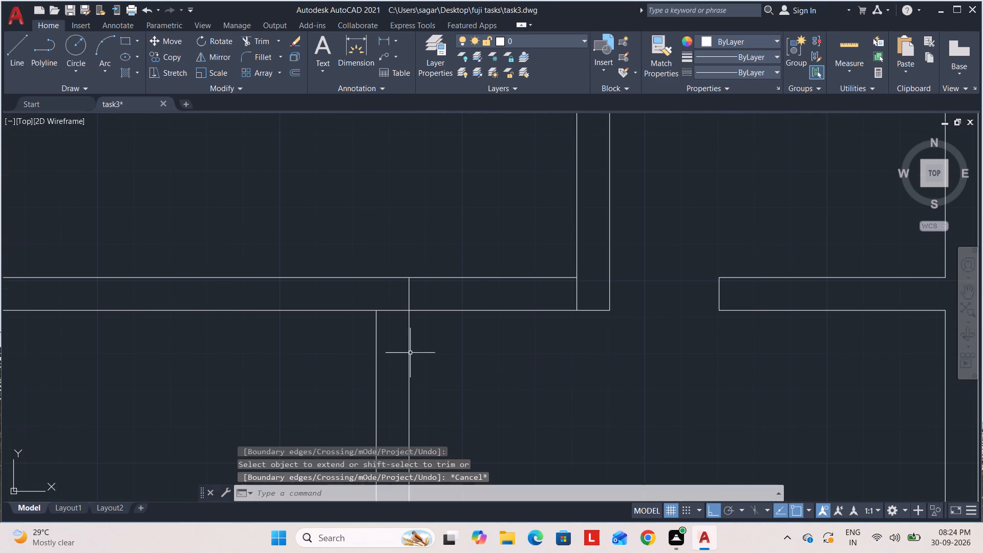
key("Escape")
key("Escape")
key("Escape")
key("Escape")
Trim both faces of the horizontal wall between the lower vertical wall's right face and the small room's left wall.
key("t")
key("r")
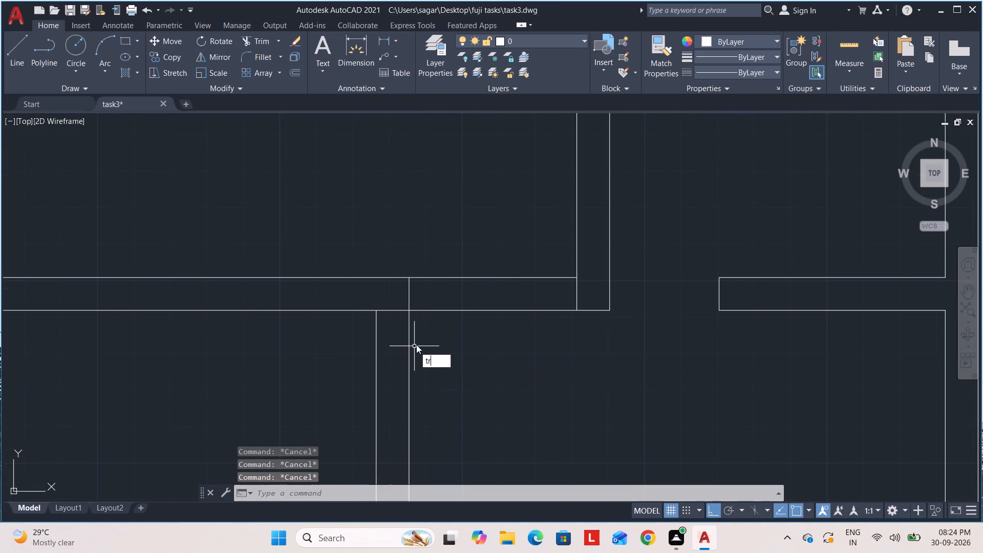
key("Return")
key("Return")
left_click(459, 248)
left_click(481, 355)
scroll(516, 367, "down", 3)
middle_click_drag(511, 357, 502, 332)
scroll(478, 338, "up", 2)
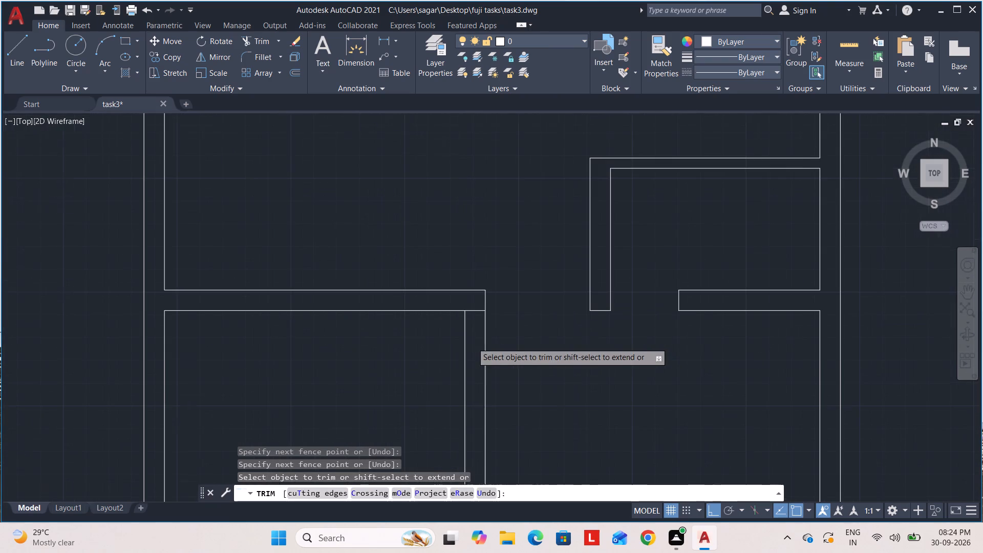
key("Escape")
key("Escape")
key("Escape")
key("Escape")
Extend the left face of the lower vertical wall up to the upper face of the horizontal wall.
middle_click_drag(512, 314, 522, 281)
scroll(468, 268, "up", 2)
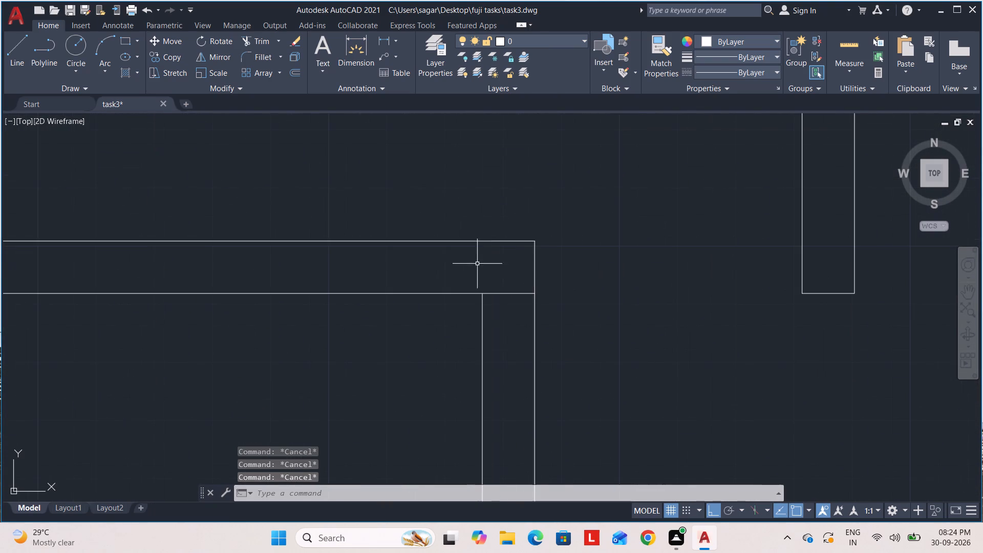
key("Escape")
key("Escape")
key("Escape")
key("Escape")
key("e")
key("x")
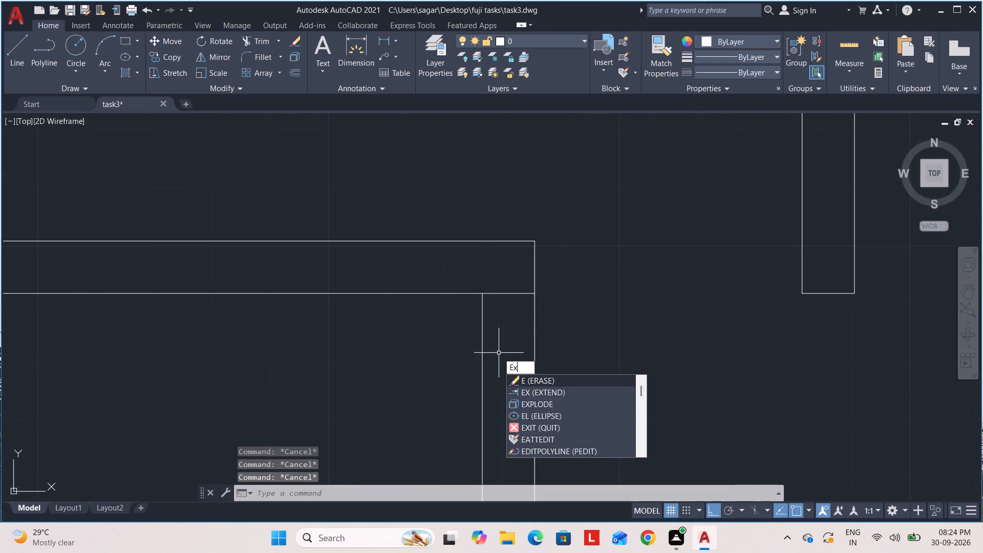
key("Return")
left_click(483, 352)
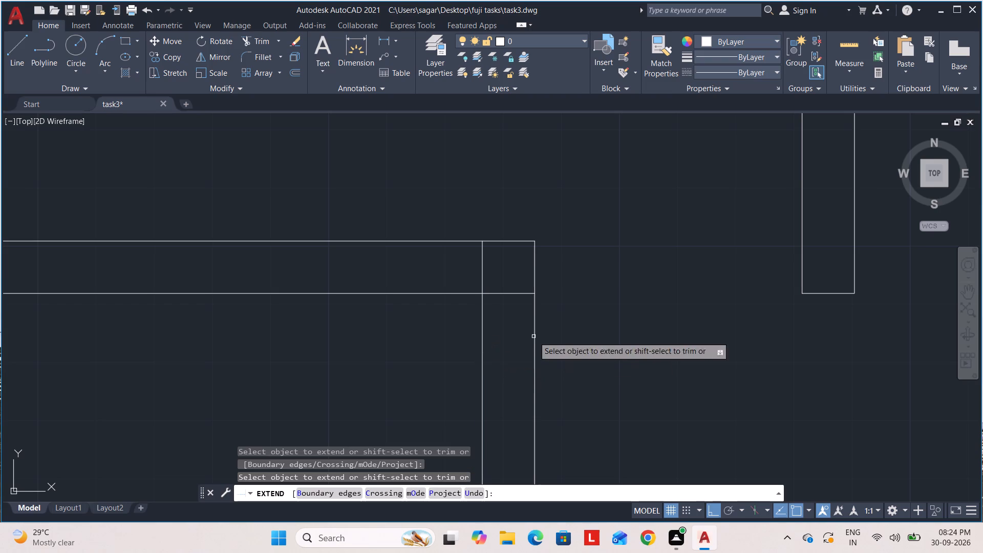
key("Escape")
key("Escape")
key("Escape")
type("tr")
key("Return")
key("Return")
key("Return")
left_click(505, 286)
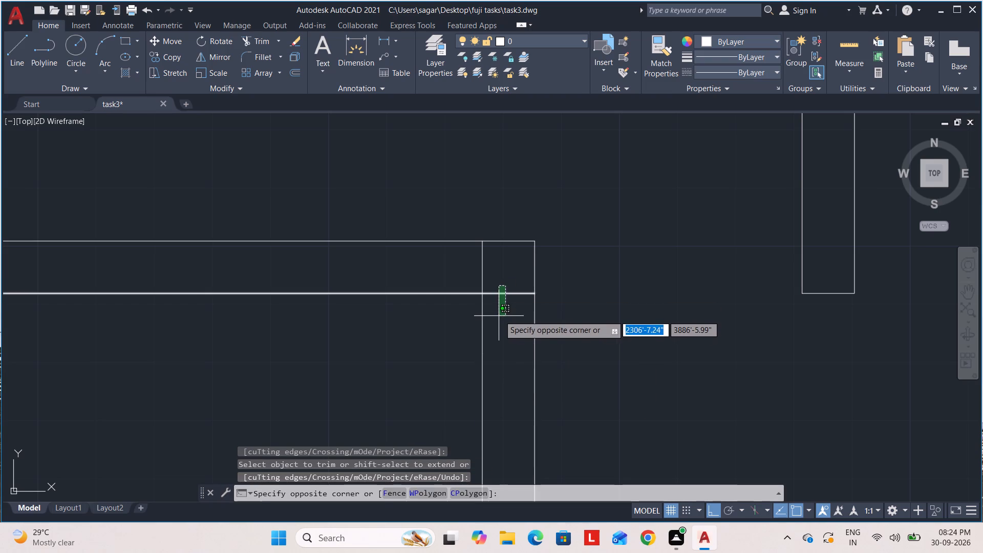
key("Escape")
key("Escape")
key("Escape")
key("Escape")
Trim the lower face of the horizontal wall between the two faces of the lower vertical wall at the corner.
key("t")
key("r")
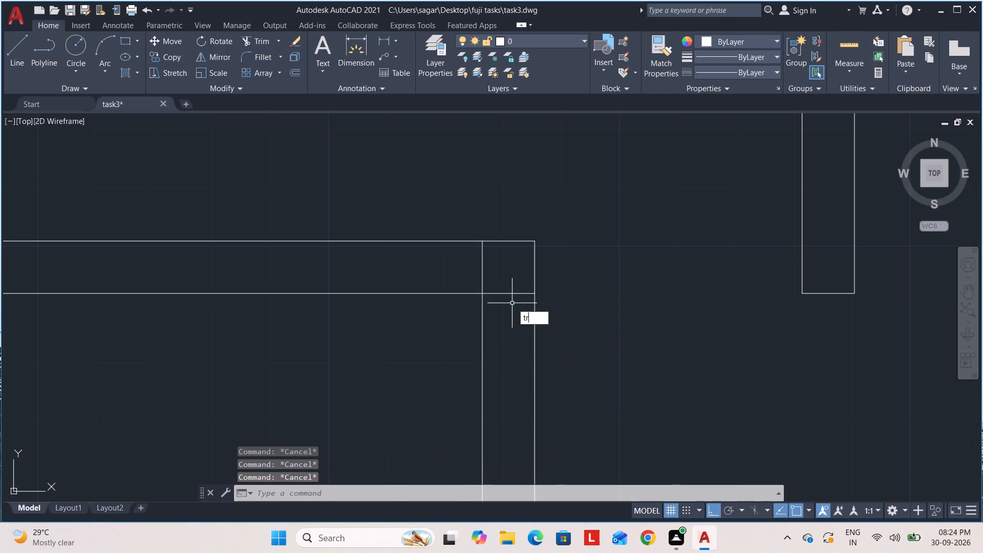
key("Return")
left_click(512, 289)
left_click(510, 312)
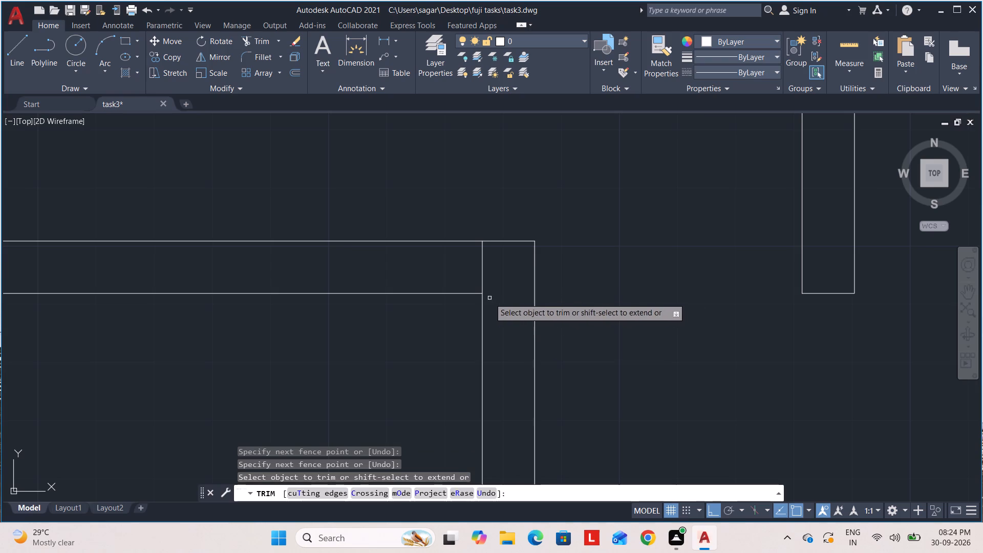
key("Escape")
key("Escape")
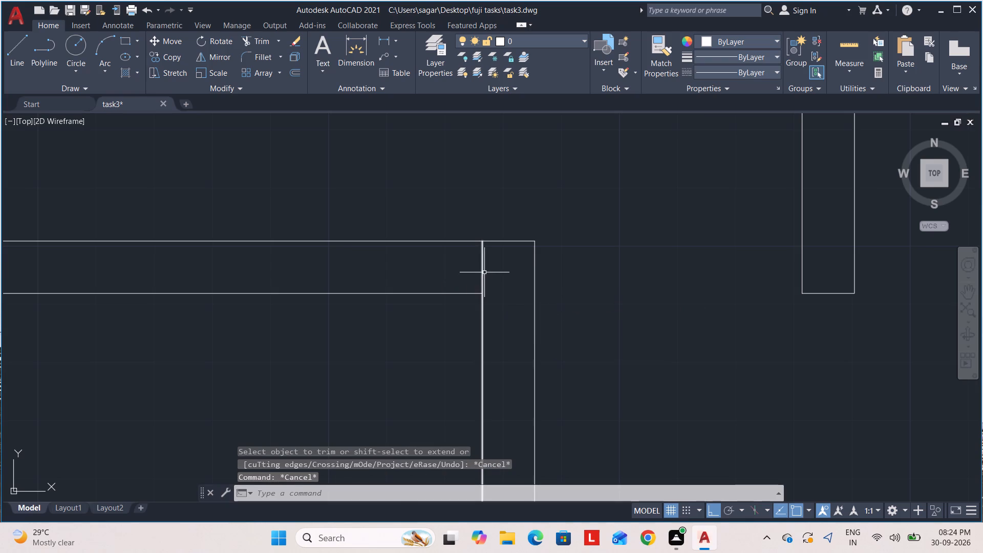
Offset the left face of the lower vertical wall 3' to the left, across the horizontal wall.
key("o")
key("Return")
key("Return")
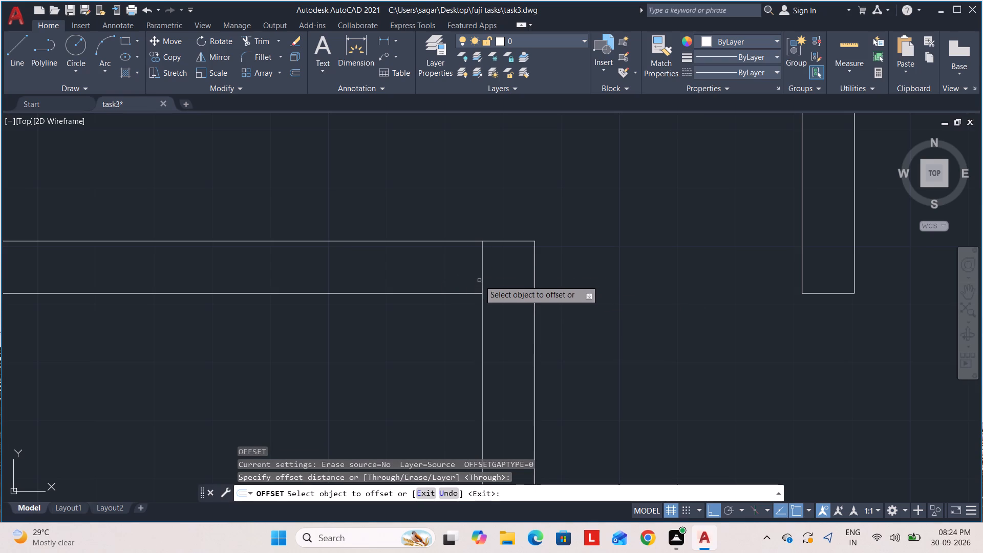
left_click(482, 279)
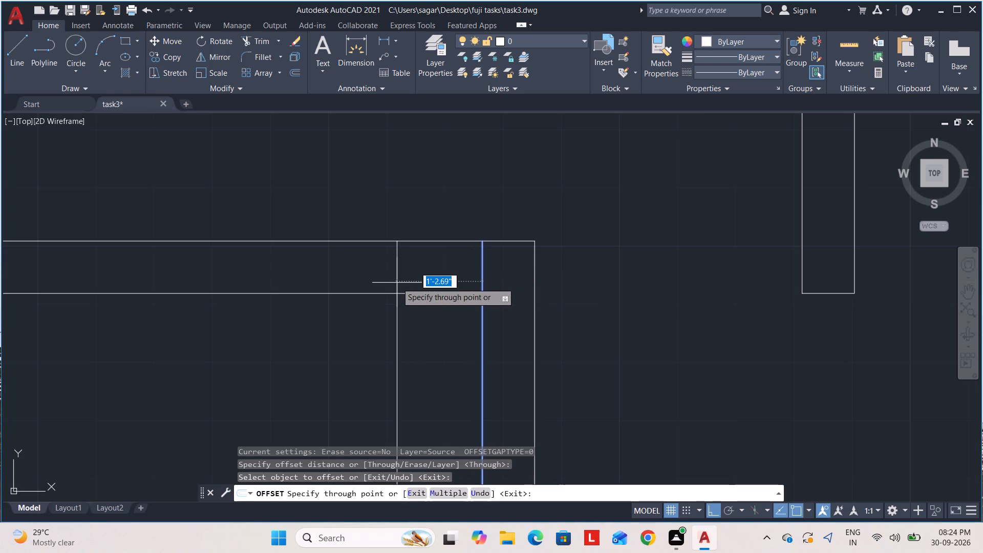
type("3'")
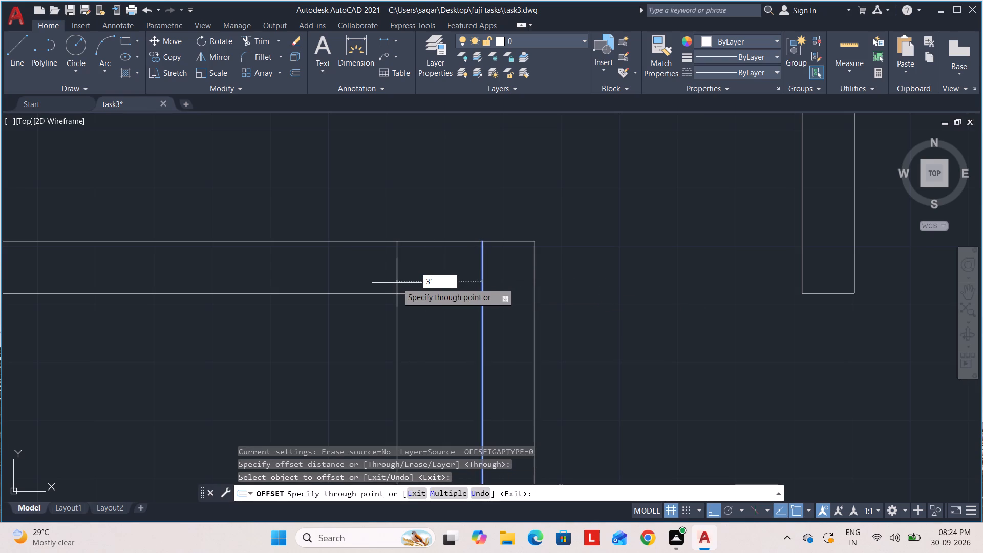
key("Return")
key("Escape")
key("Escape")
key("Escape")
key("Escape")
key("Escape")
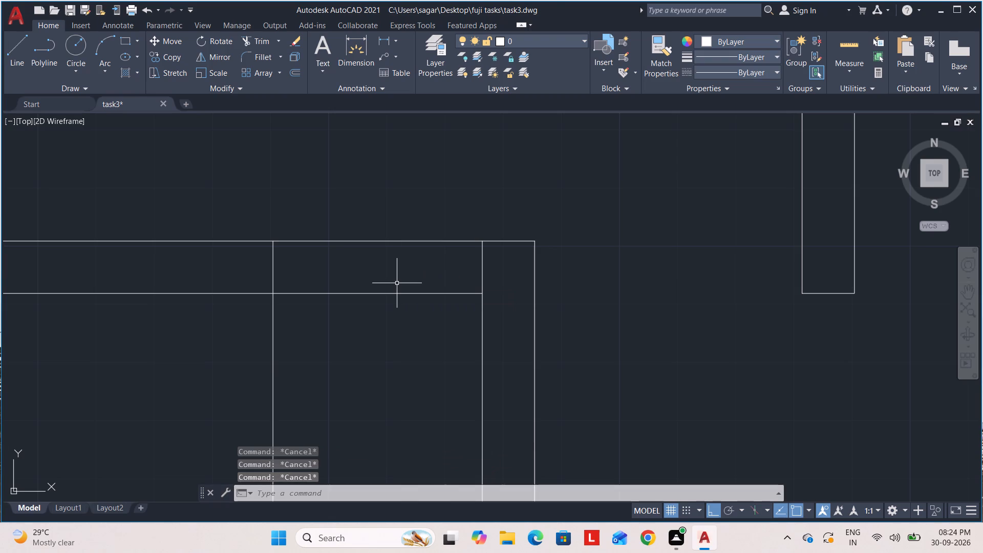
Trim both horizontal wall faces across the 3' opening and cut the offset line below the wall to leave a door jamb.
type("tr")
key("Return")
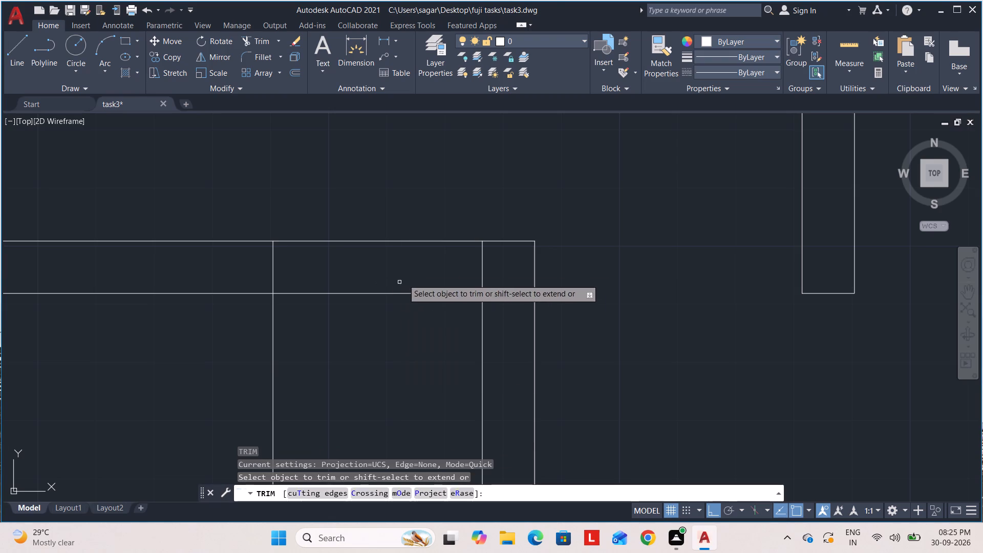
left_click(391, 206)
left_click(386, 308)
left_click(325, 351)
left_click(222, 347)
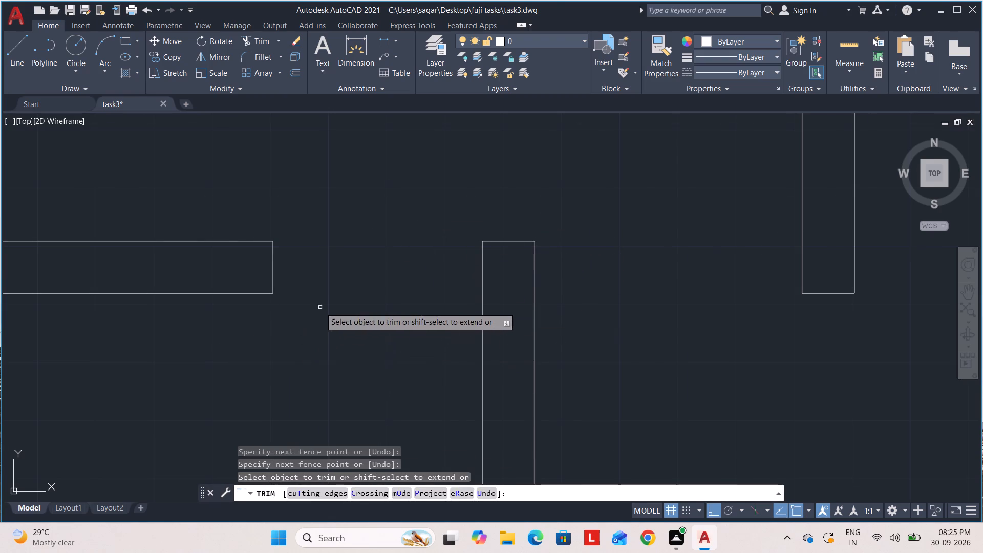
Trim the upper face of the wall above the stair between the two faces of the vertical wall where they meet.
scroll(320, 306, "down", 3)
middle_click_drag(320, 304, 376, 189)
scroll(370, 201, "down", 2)
middle_click_drag(368, 208, 287, 263)
scroll(287, 263, "down", 1)
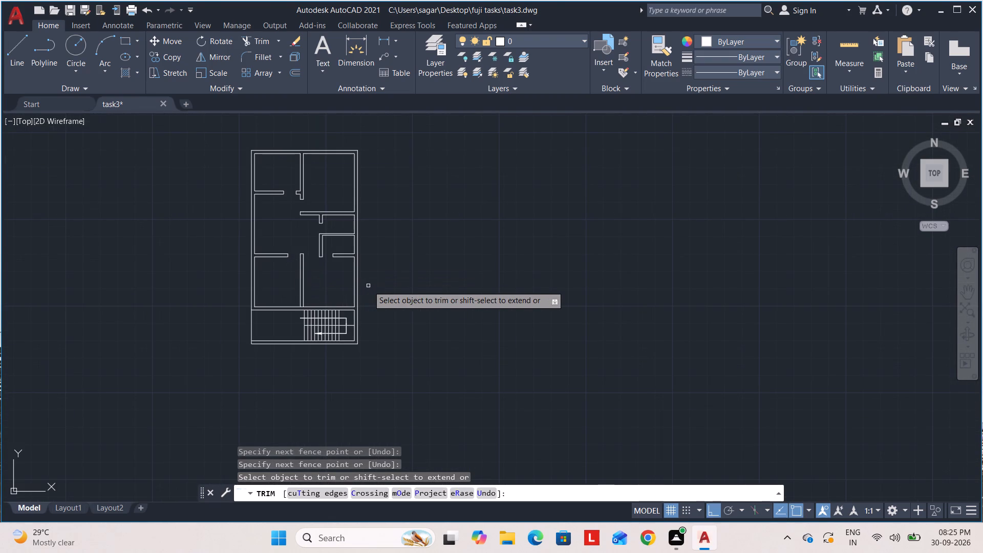
scroll(272, 317, "up", 4)
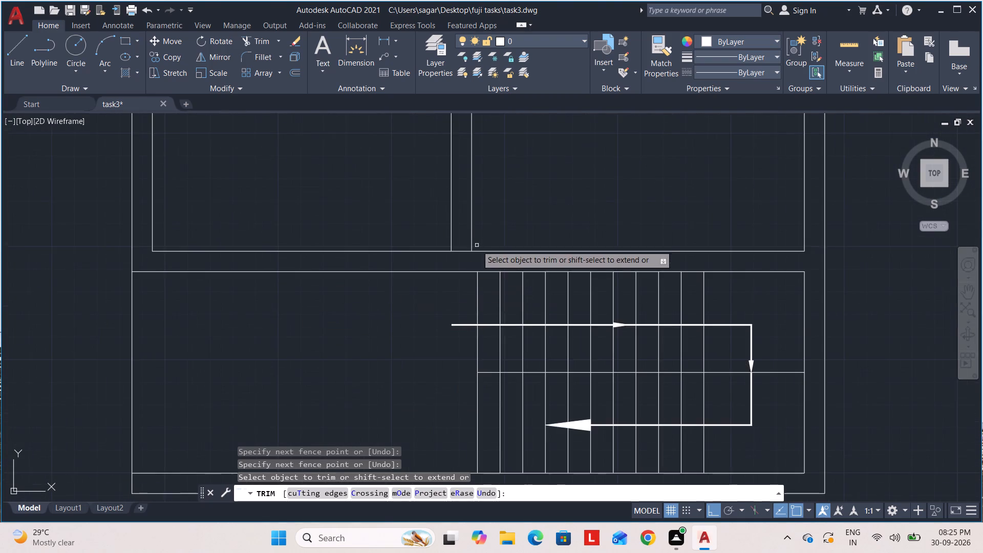
scroll(479, 232, "up", 1)
middle_click(477, 235)
left_click(444, 261)
left_click(444, 274)
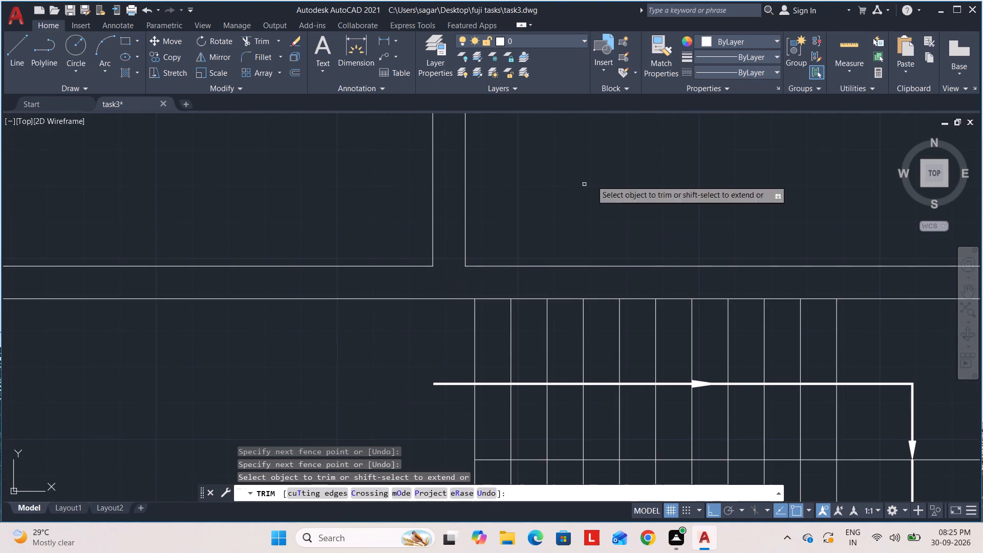
scroll(623, 147, "down", 2)
middle_click_drag(616, 156, 521, 303)
key("Escape")
key("Escape")
key("Escape")
key("Escape")
Draw a closed rectangle of lines, 9" wide by 5' high, in the empty space left of the floor plan.
scroll(508, 286, "down", 1)
middle_click_drag(507, 289, 470, 368)
scroll(508, 286, "down", 1)
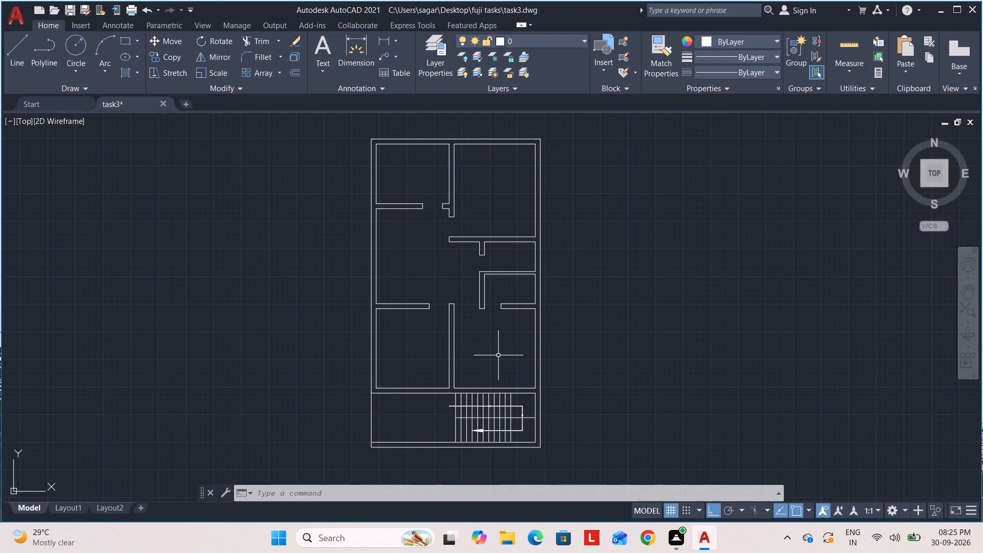
middle_click_drag(519, 355, 498, 387)
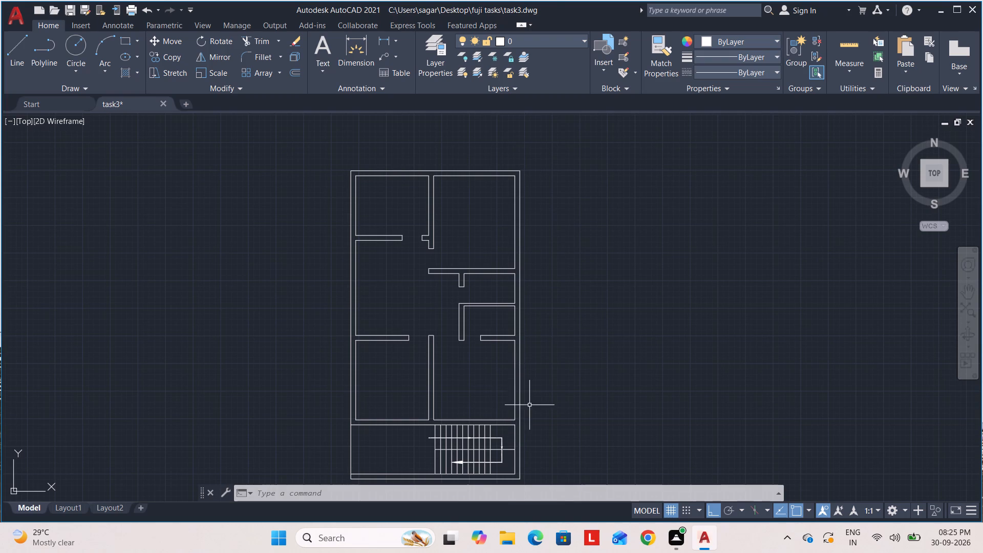
scroll(529, 402, "down", 1)
middle_click_drag(529, 402, 563, 355)
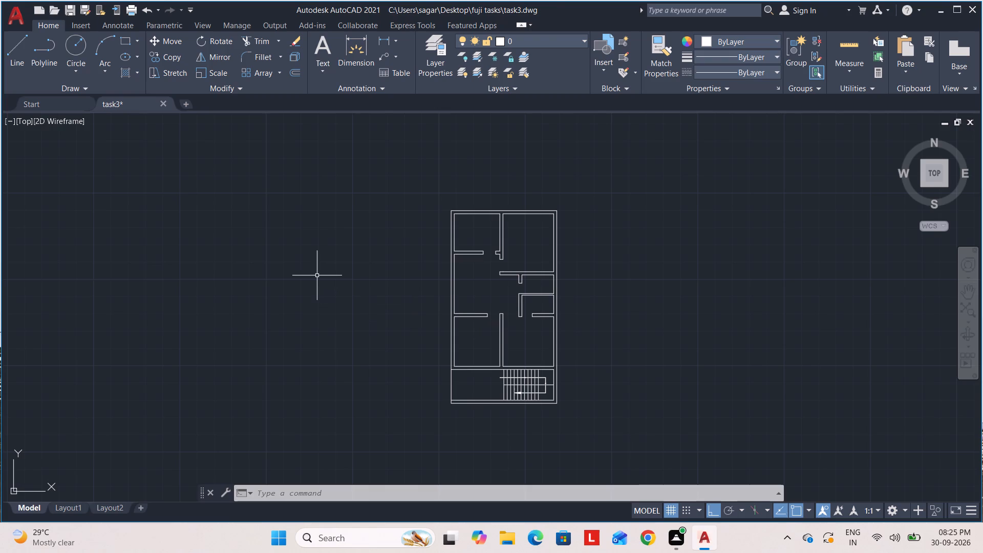
key("l")
key("Return")
left_click(307, 232)
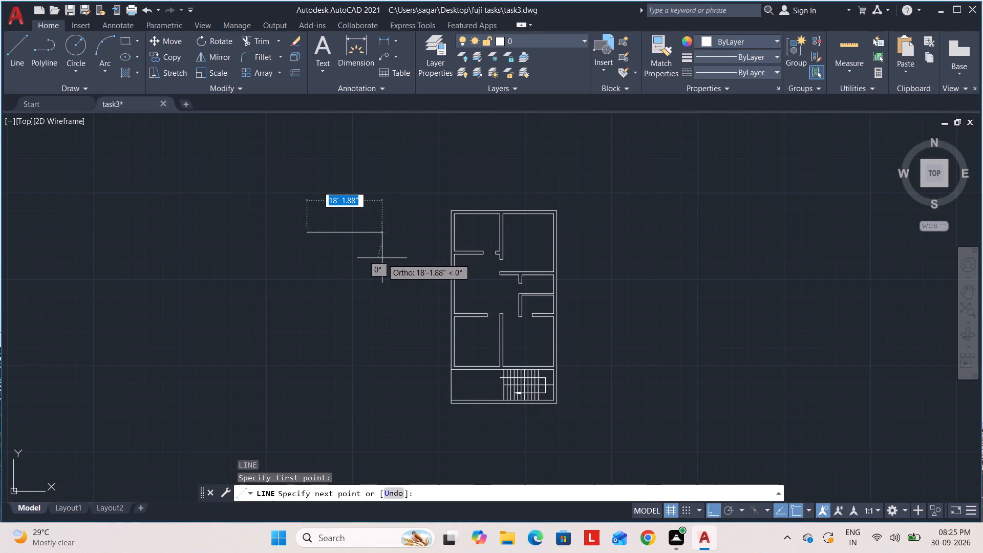
key("9")
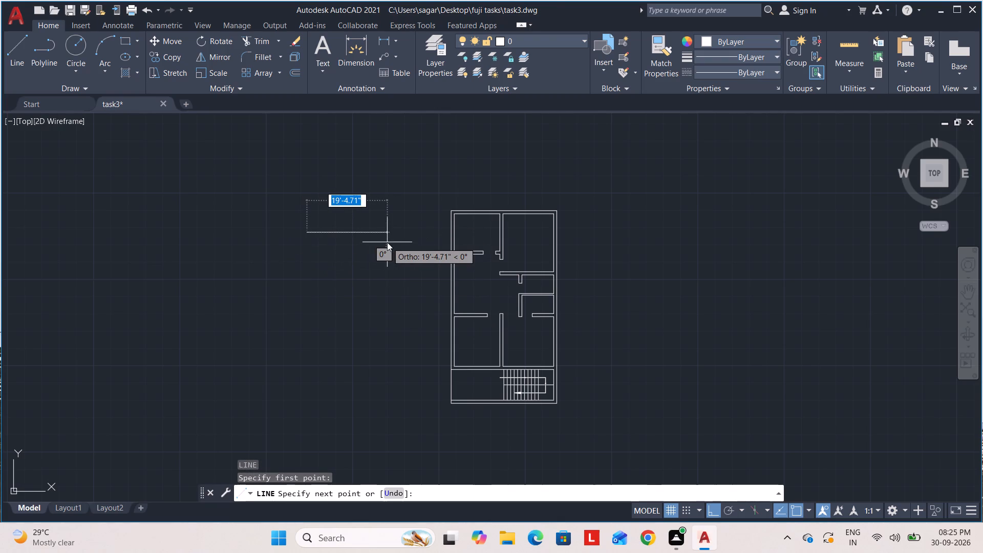
key("Return")
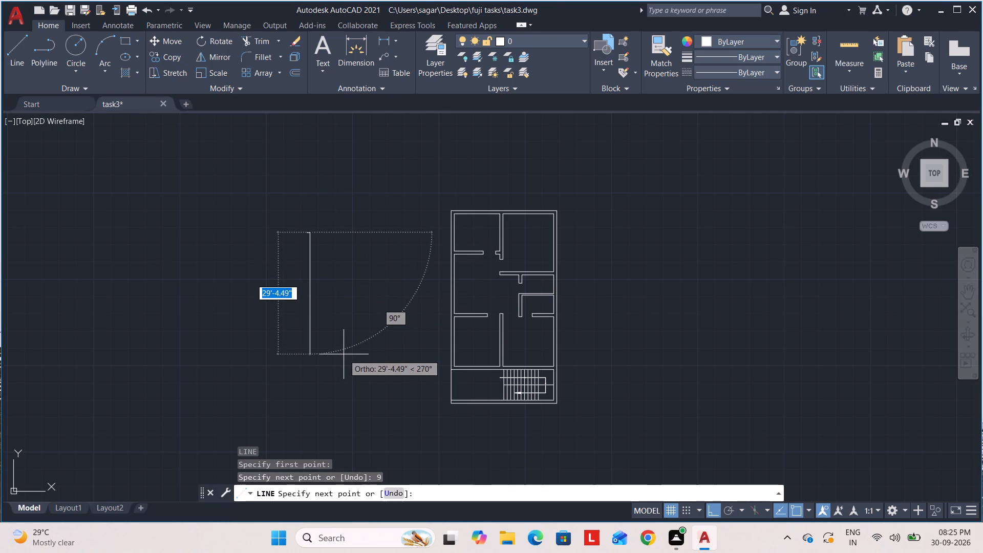
key("5")
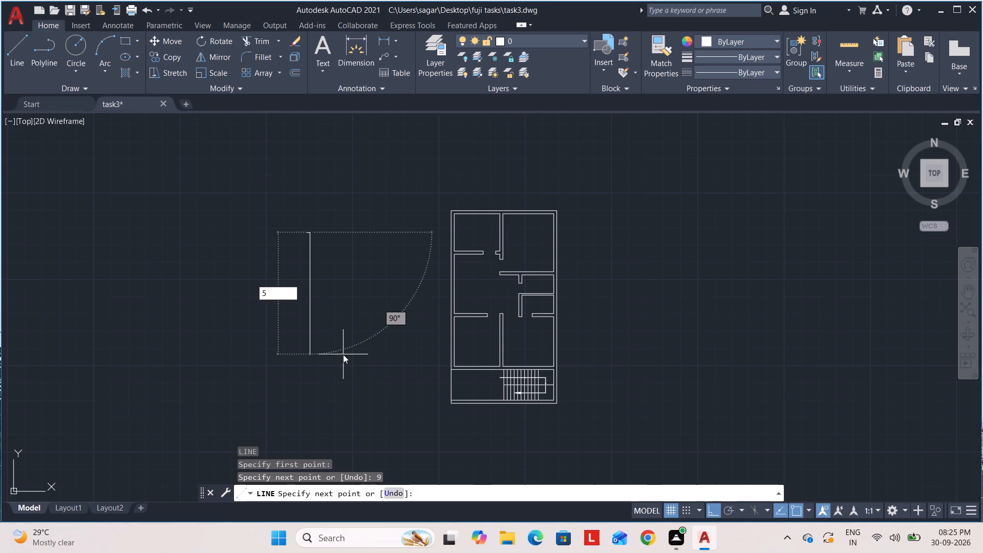
key("apostrophe")
key("Return")
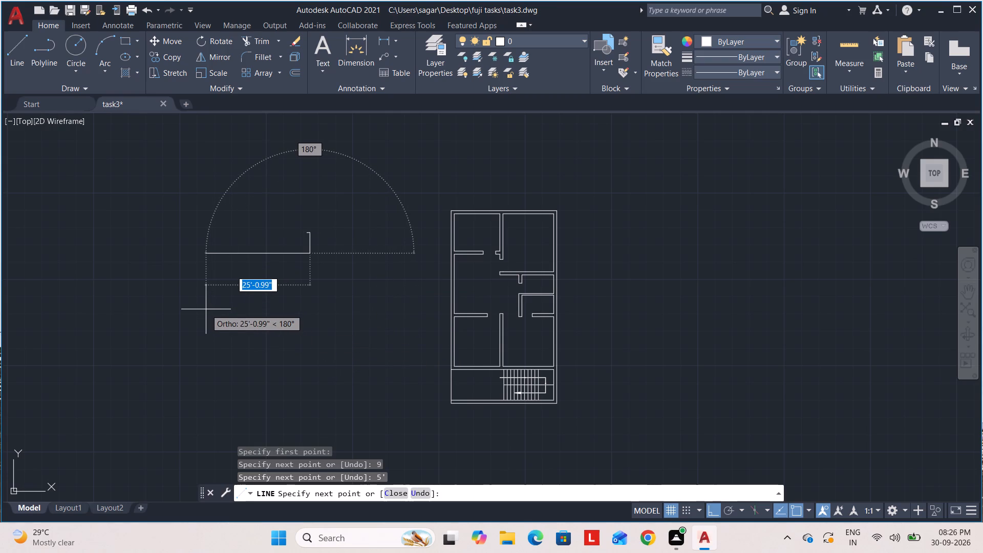
key("9")
key("Return")
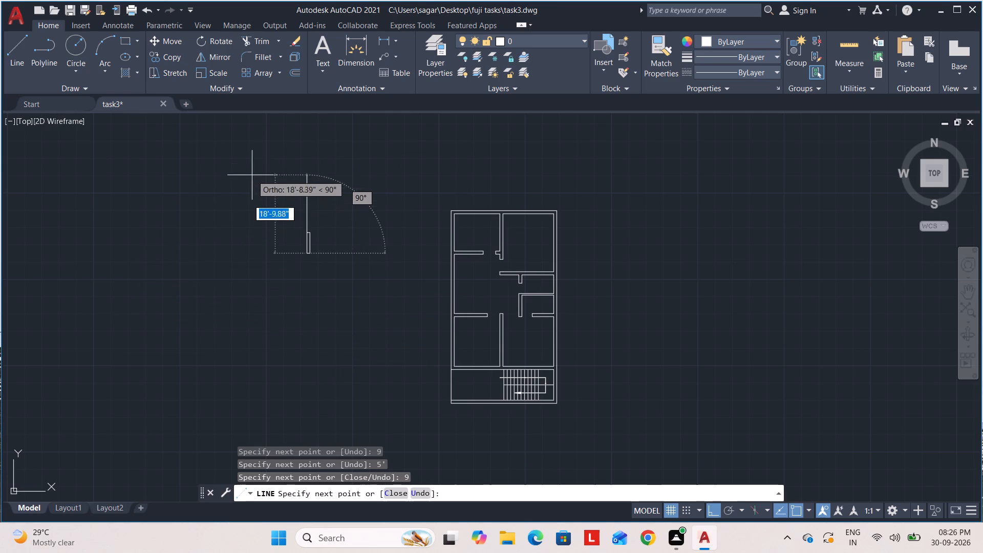
key("c")
key("Return")
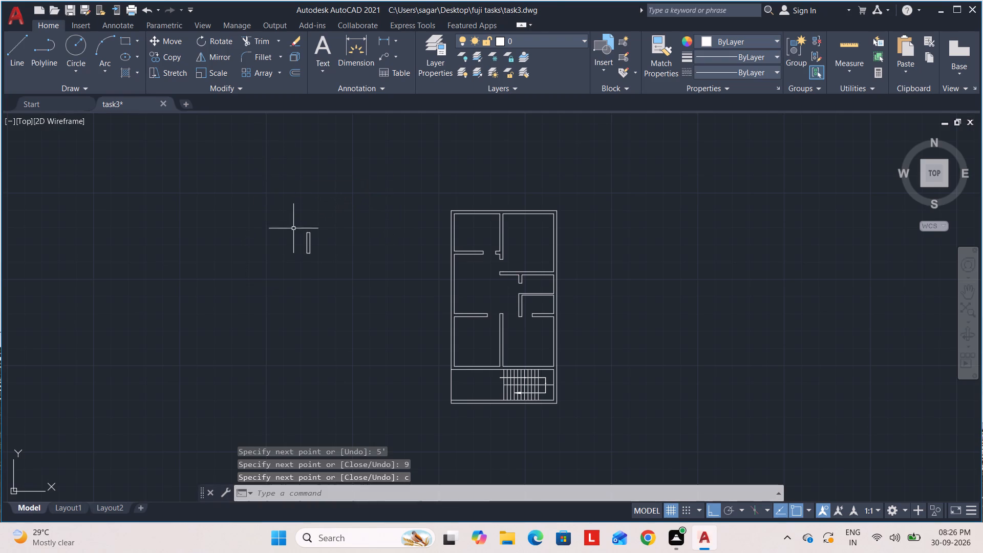
Draw a vertical centre line in the 9" by 5' rectangle, from the bottom edge's midpoint to the top edge's midpoint.
scroll(303, 245, "up", 4)
middle_click_drag(315, 243, 289, 274)
key("l")
key("Return")
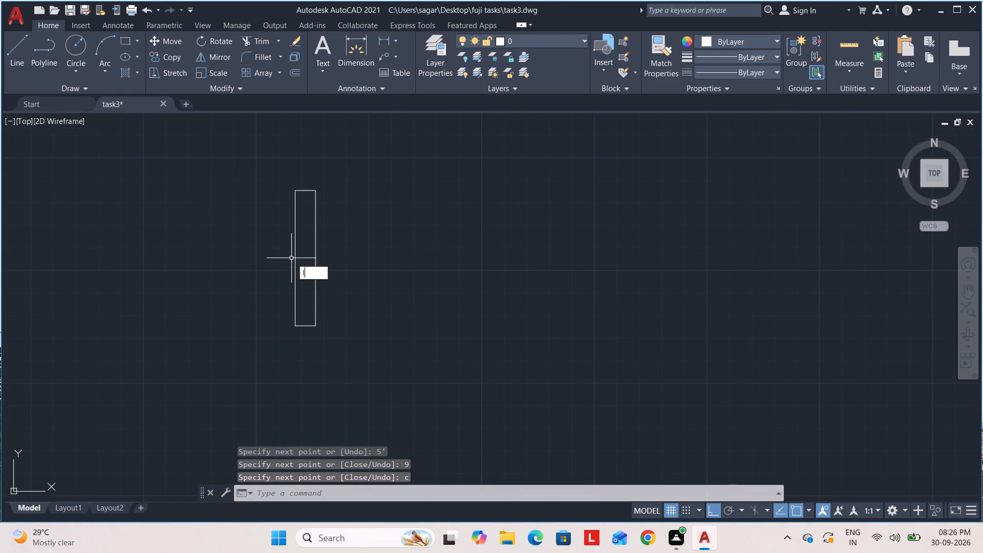
scroll(292, 317, "up", 1)
left_click(311, 330)
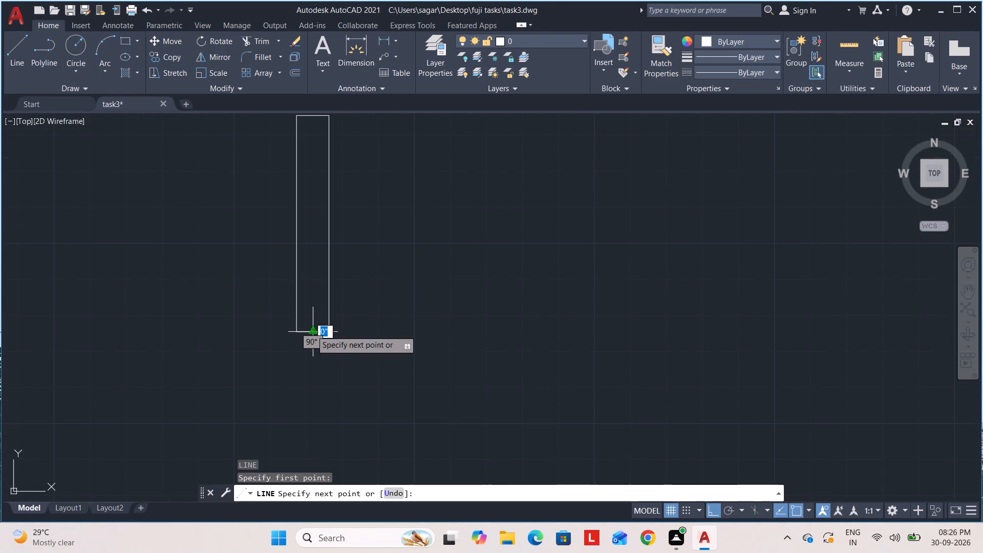
scroll(315, 225, "down", 1)
middle_click_drag(311, 254, 302, 373)
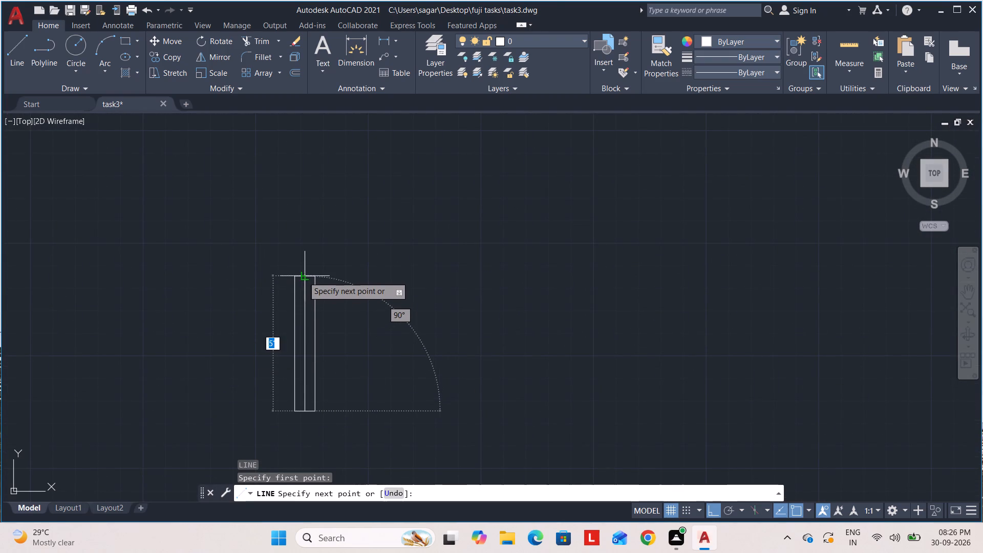
scroll(303, 276, "up", 3)
left_click(307, 274)
key("Escape")
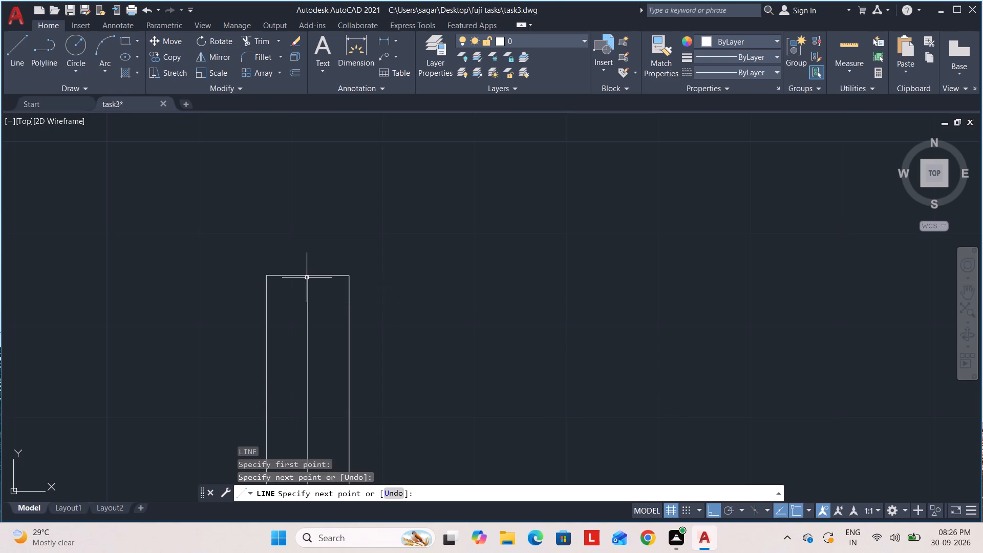
key("Escape")
key("Escape")
Offset the rectangle's centre line by 0.5" to both sides.
key("o")
key("Return")
key("Return")
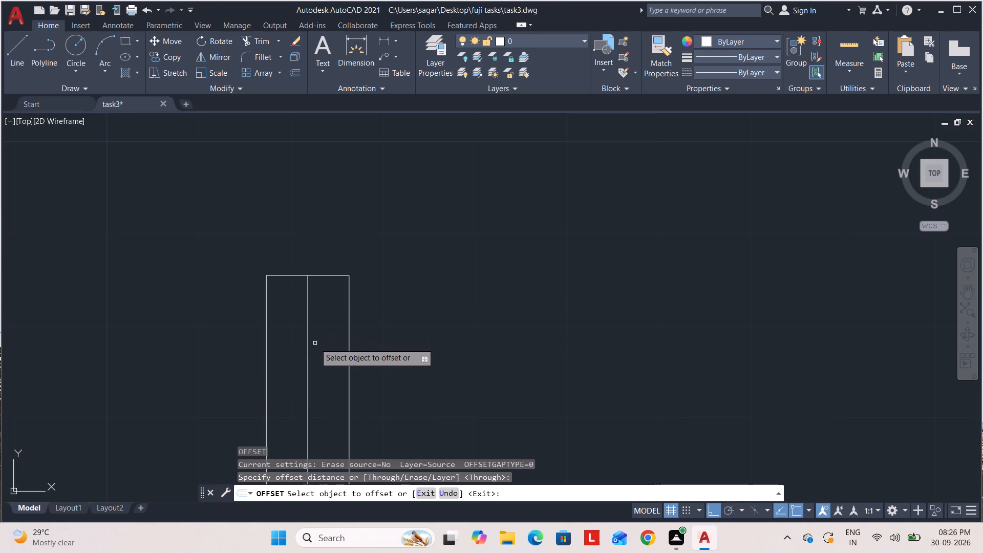
left_click(307, 347)
type("0.5")
key("Return")
left_click(307, 358)
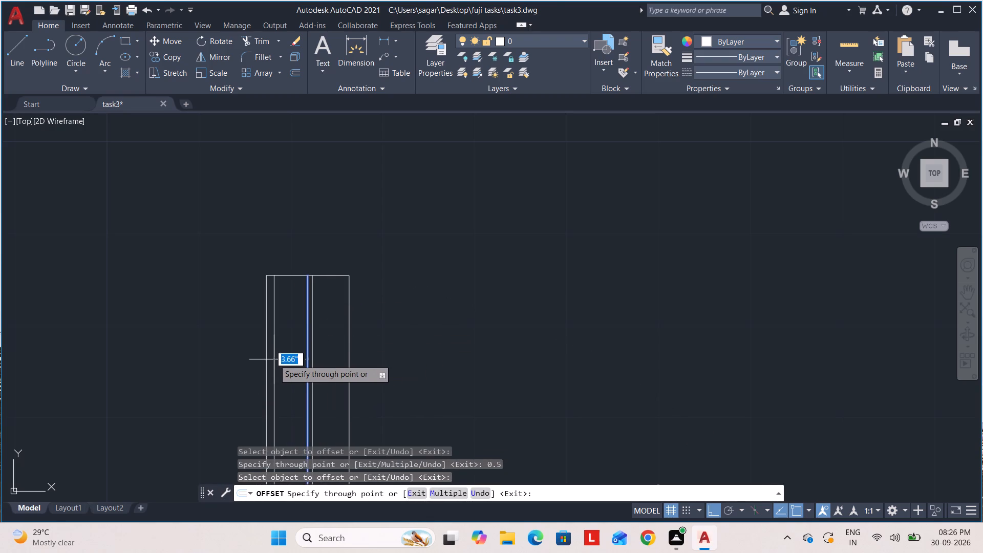
key("0")
key("period")
key("5")
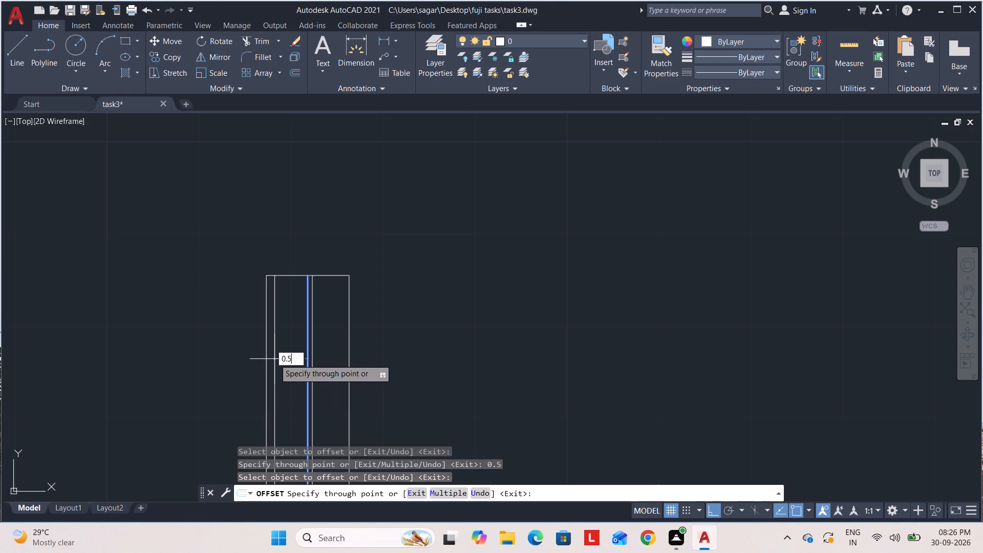
key("Return")
key("Escape")
key("Escape")
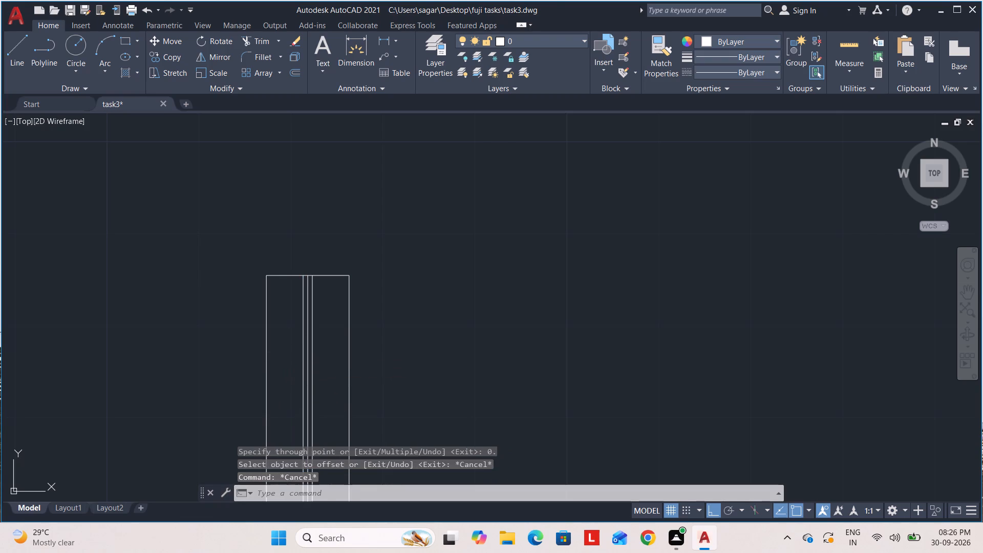
Delete the original centre line between the two offset lines.
left_click(306, 359)
key("Delete")
Copy the window symbol from its right edge's midpoint to the midpoint of the middle-left room's inner outer-wall face, with Ortho off.
scroll(341, 296, "down", 2)
middle_click_drag(338, 285, 339, 146)
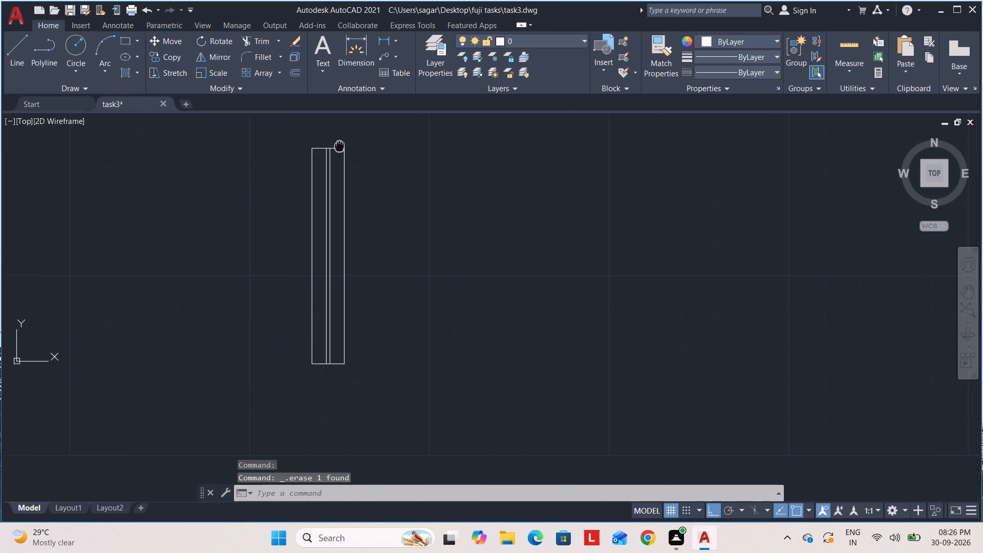
left_click(391, 391)
left_click(281, 137)
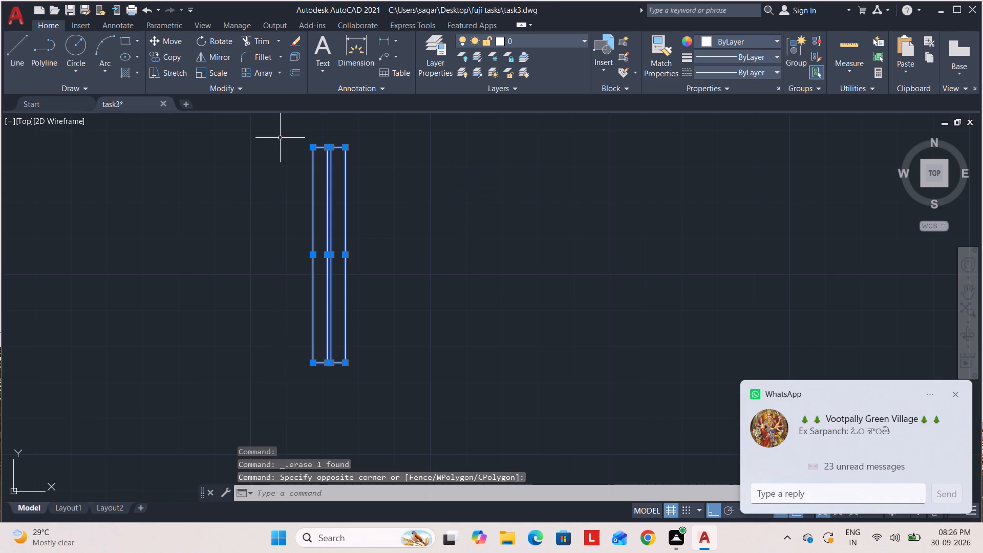
key("c")
key("o")
key("Return")
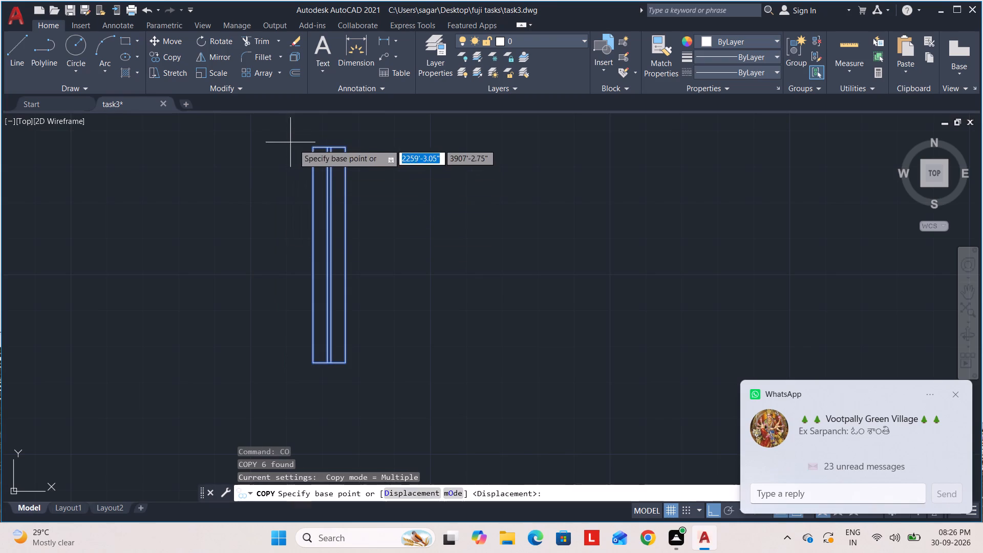
left_click(345, 254)
scroll(454, 209, "down", 2)
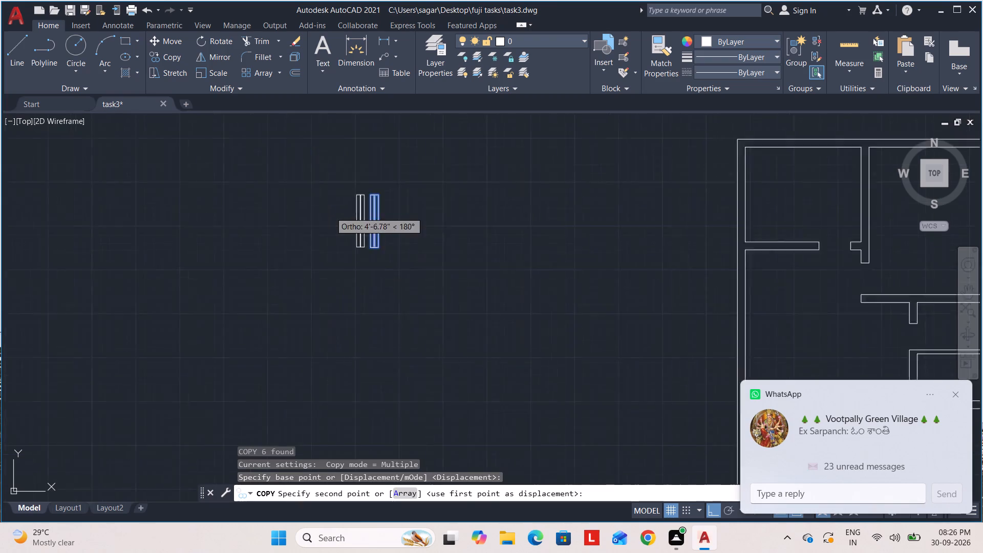
scroll(329, 212, "down", 3)
middle_click_drag(301, 227, 170, 278)
key("F8")
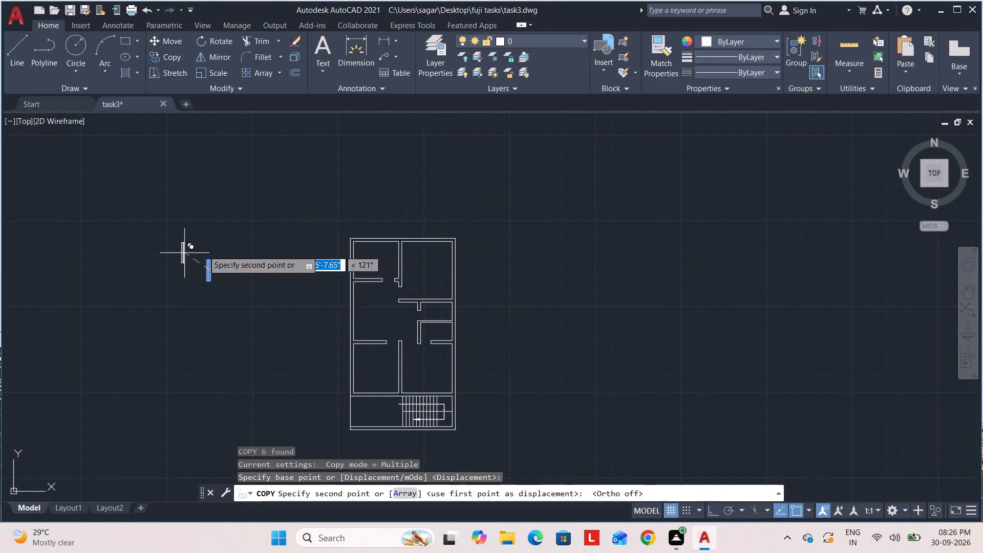
scroll(329, 303, "up", 4)
scroll(469, 324, "down", 1)
middle_click_drag(463, 317, 434, 250)
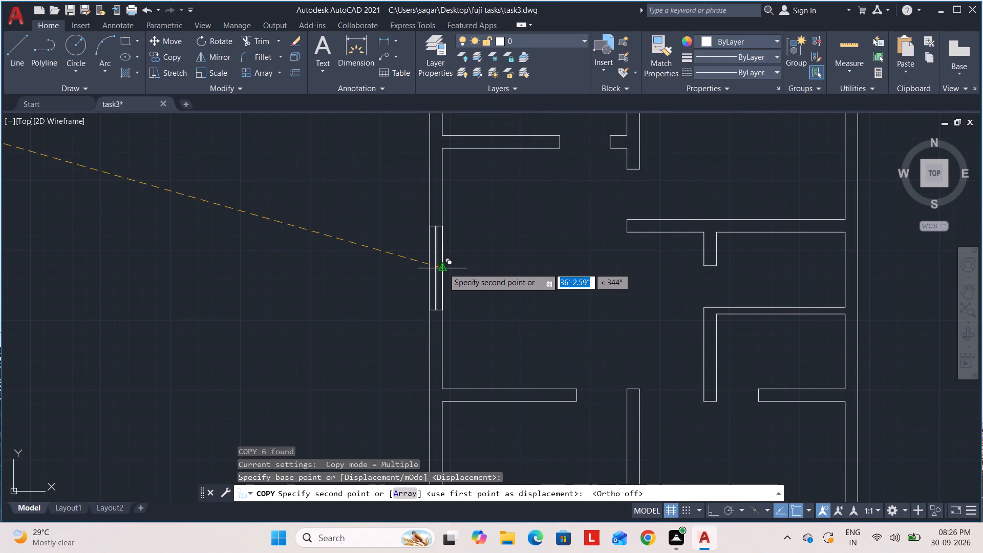
left_click(443, 268)
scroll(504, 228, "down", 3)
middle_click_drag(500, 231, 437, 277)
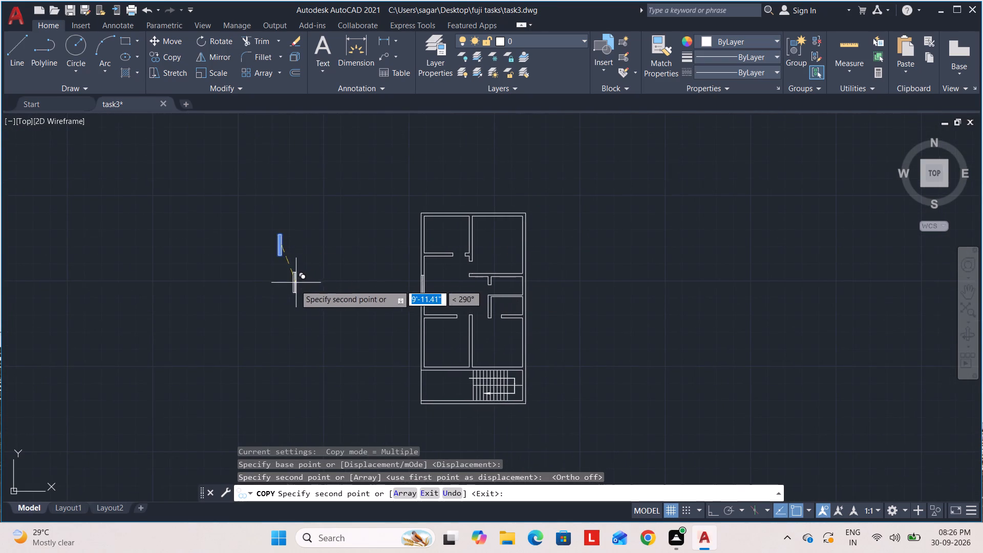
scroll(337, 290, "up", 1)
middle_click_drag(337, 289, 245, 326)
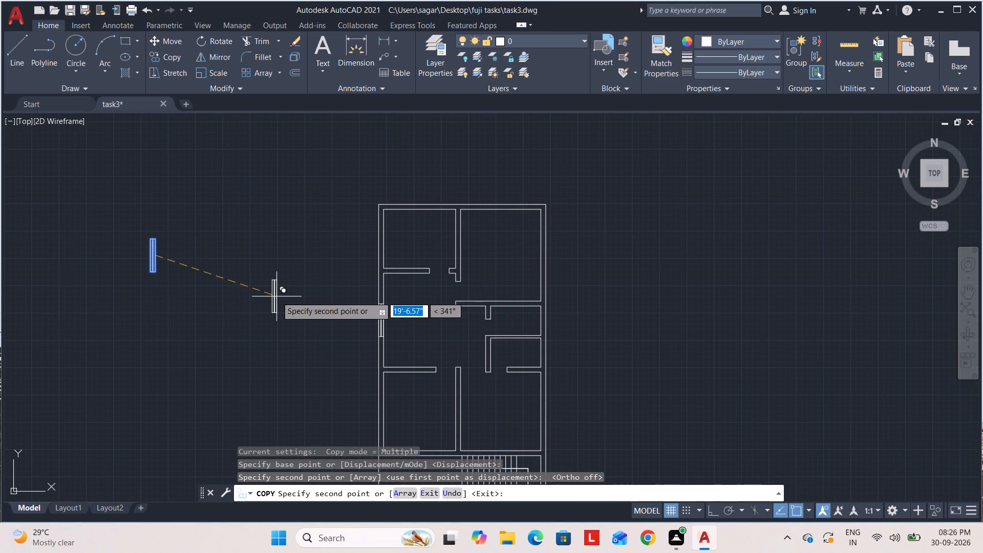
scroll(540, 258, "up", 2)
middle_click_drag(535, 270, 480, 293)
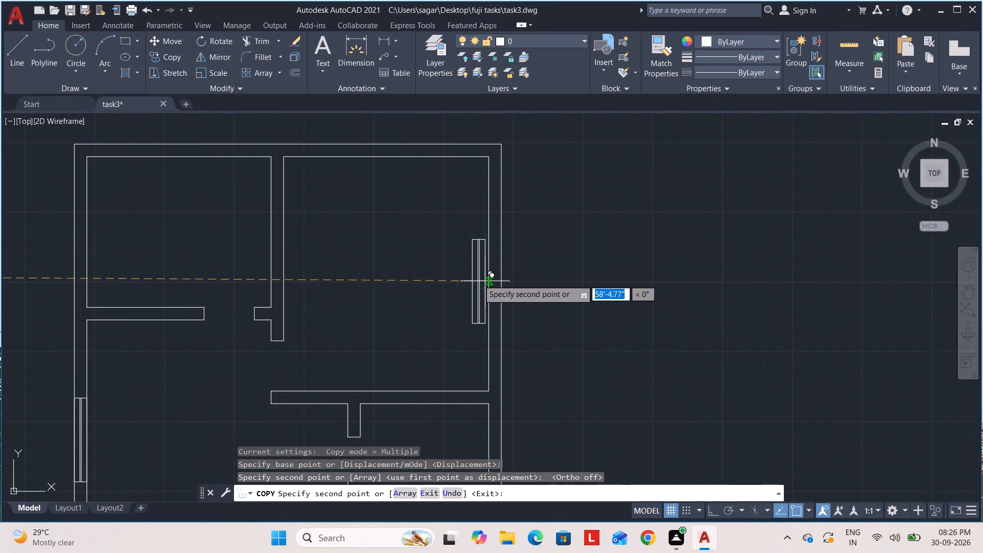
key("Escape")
Copy the loose window symbol from its left edge's midpoint to the midpoint of the top-right room's inner outer-wall face.
scroll(360, 286, "down", 1)
middle_click_drag(360, 286, 665, 258)
left_click(221, 324)
left_click(96, 211)
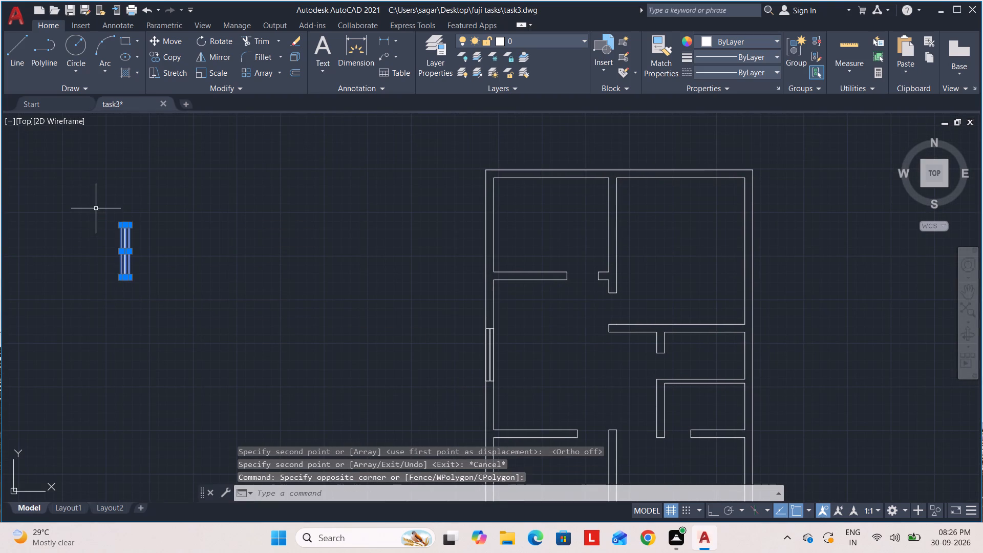
type("co")
key("Return")
scroll(126, 264, "up", 2)
middle_click_drag(126, 262, 176, 291)
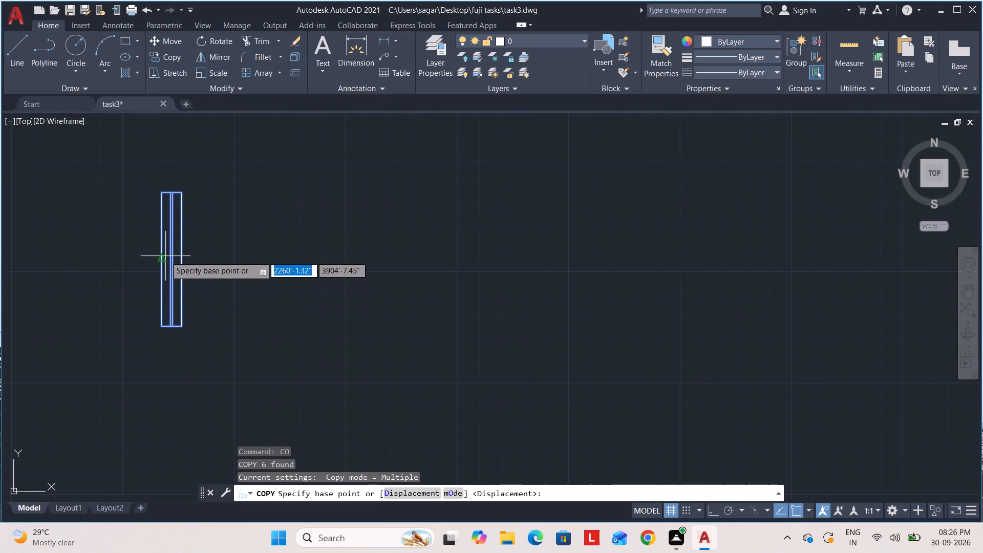
left_click(162, 259)
scroll(330, 217, "down", 4)
middle_click_drag(263, 236, 95, 281)
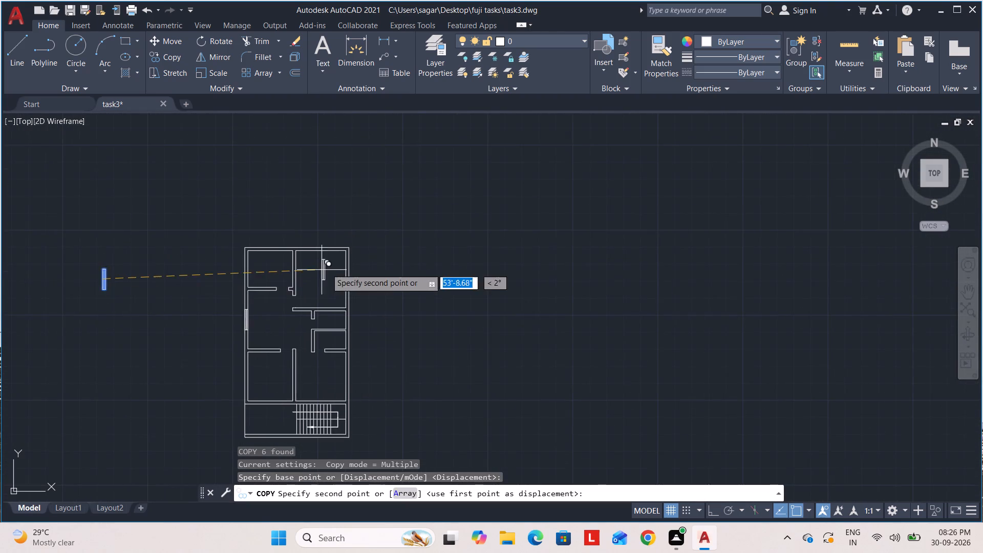
scroll(340, 270, "up", 4)
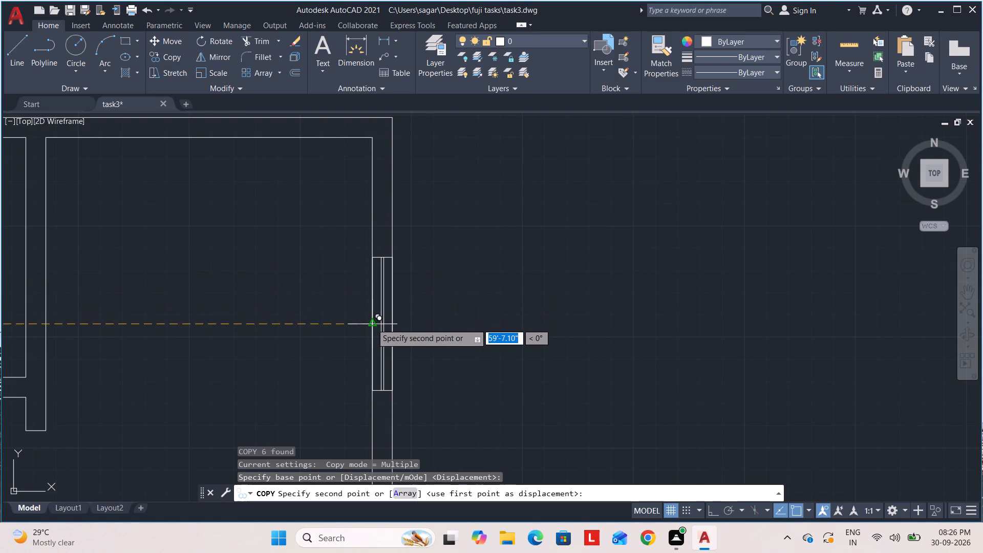
left_click(372, 324)
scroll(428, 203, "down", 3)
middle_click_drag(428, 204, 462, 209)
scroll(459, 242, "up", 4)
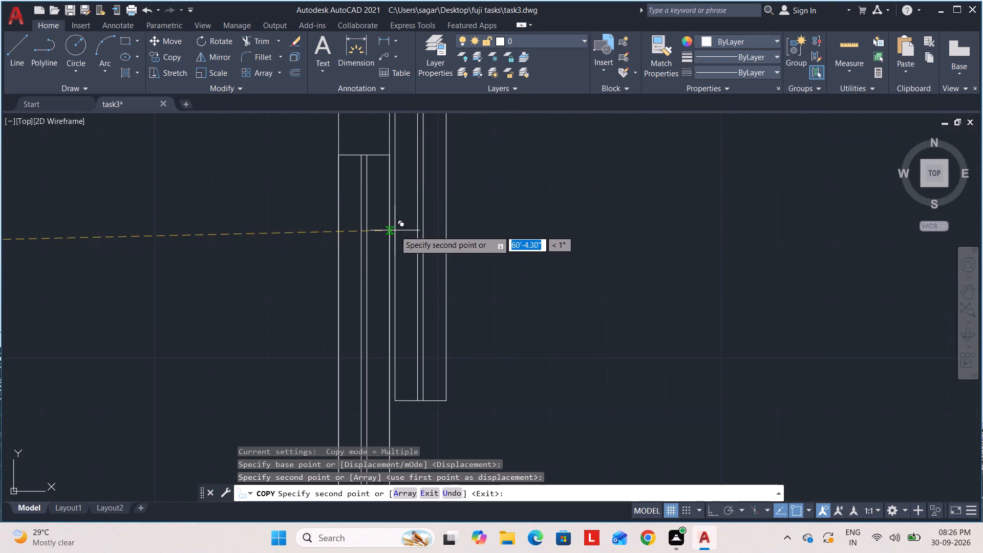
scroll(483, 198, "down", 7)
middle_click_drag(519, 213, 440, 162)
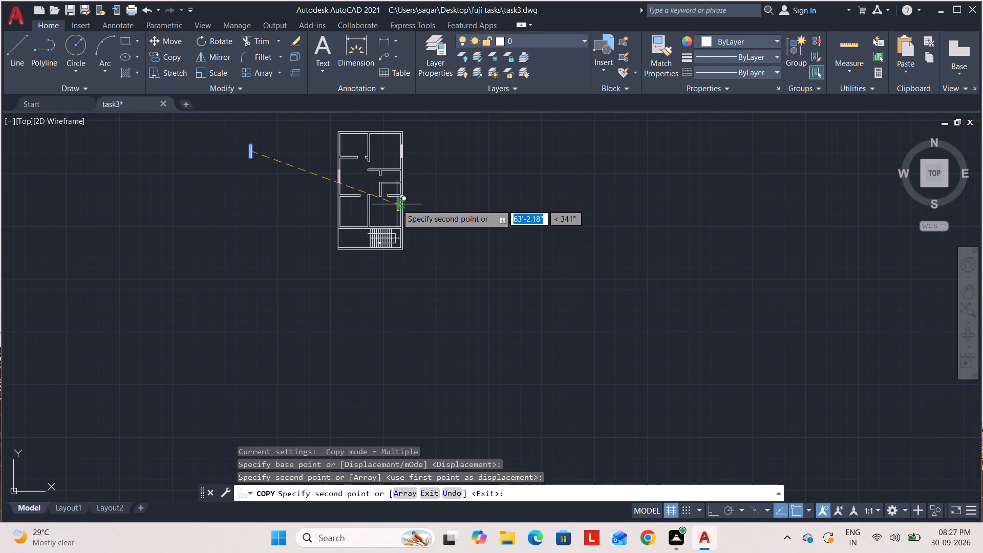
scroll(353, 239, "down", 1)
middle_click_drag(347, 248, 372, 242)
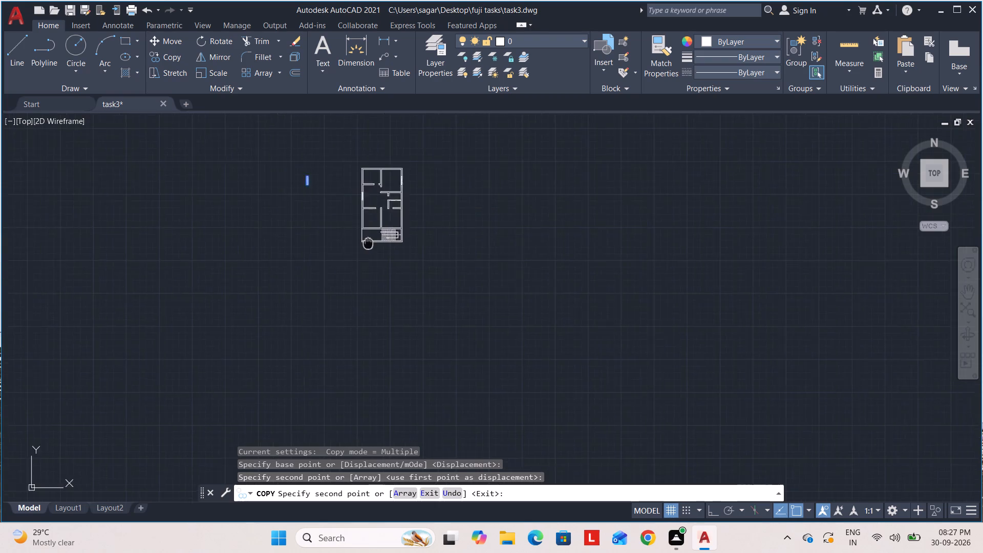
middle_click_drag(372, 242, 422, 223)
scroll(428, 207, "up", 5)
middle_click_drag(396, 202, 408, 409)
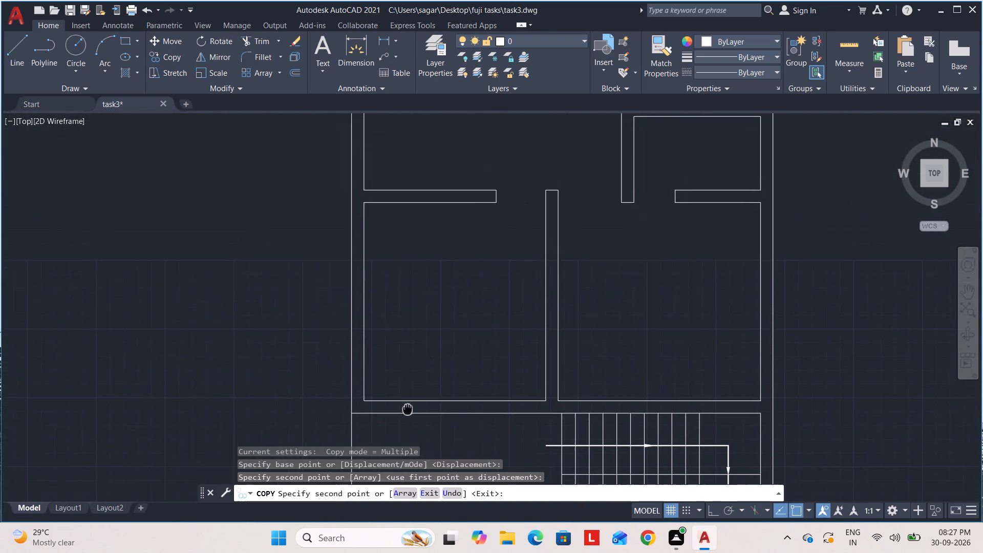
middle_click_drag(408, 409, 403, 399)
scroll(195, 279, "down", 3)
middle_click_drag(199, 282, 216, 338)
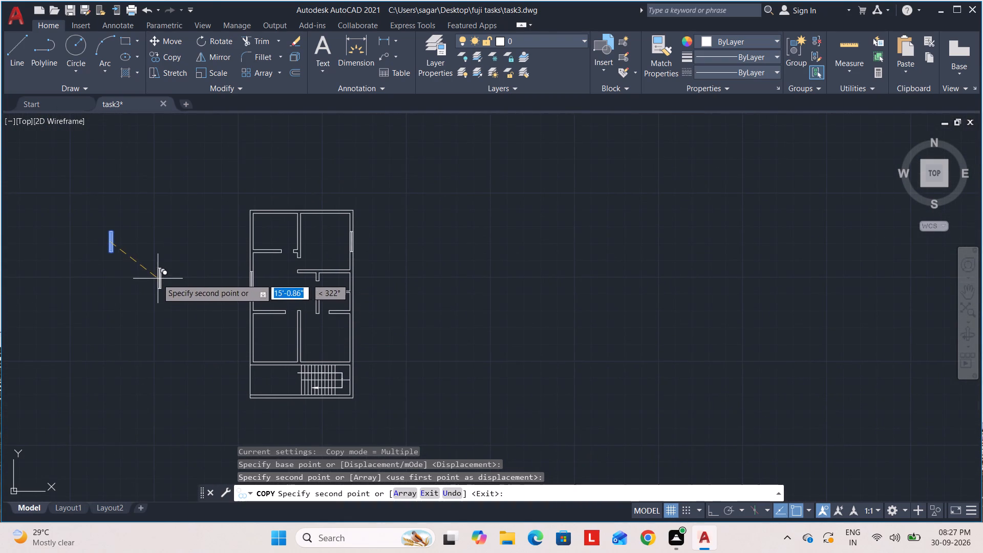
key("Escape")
Copy the loose window symbol from its right edge's midpoint to the midpoint of the lower-left room's inner outer-wall face.
scroll(139, 274, "up", 2)
middle_click_drag(139, 274, 230, 351)
left_click(215, 322)
left_click(111, 209)
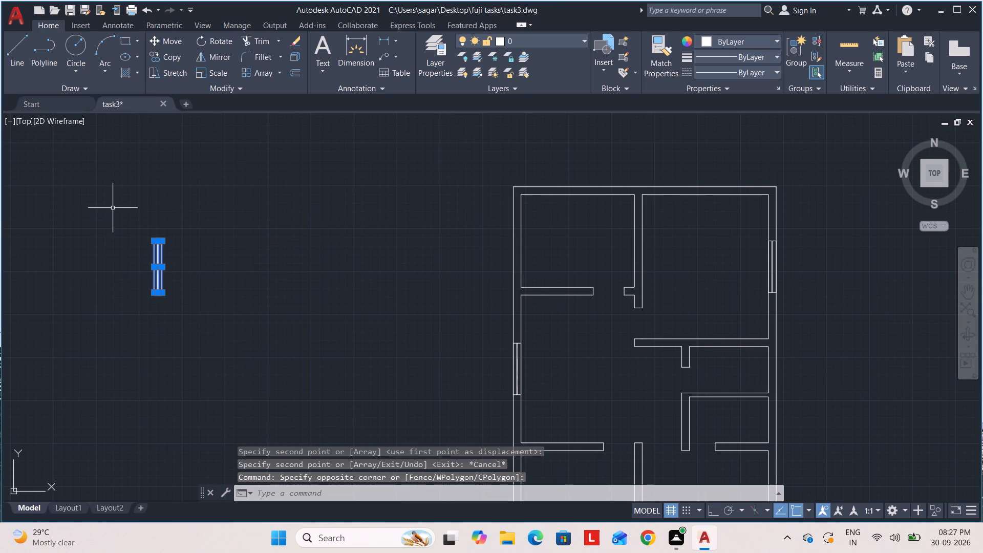
key("m")
key("BackSpace")
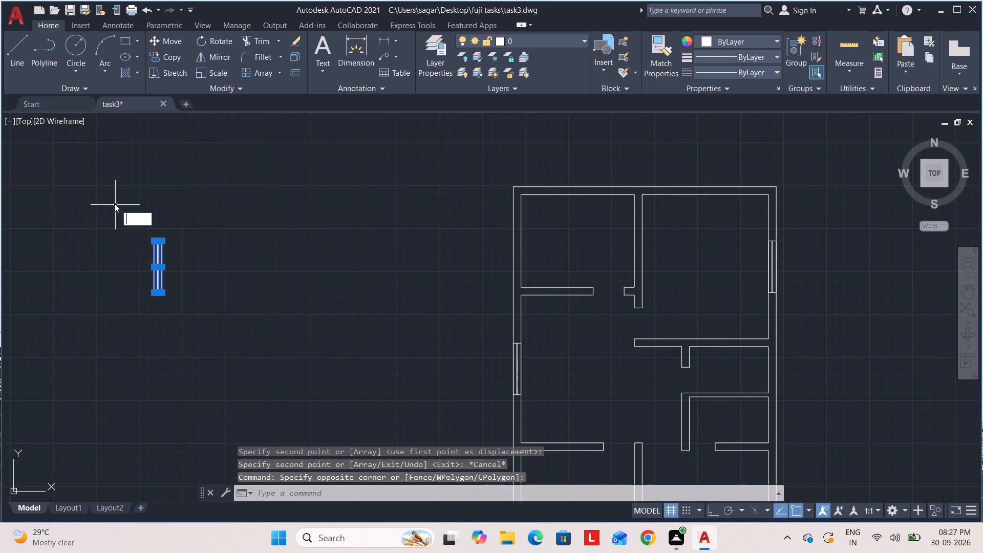
type("co")
key("Return")
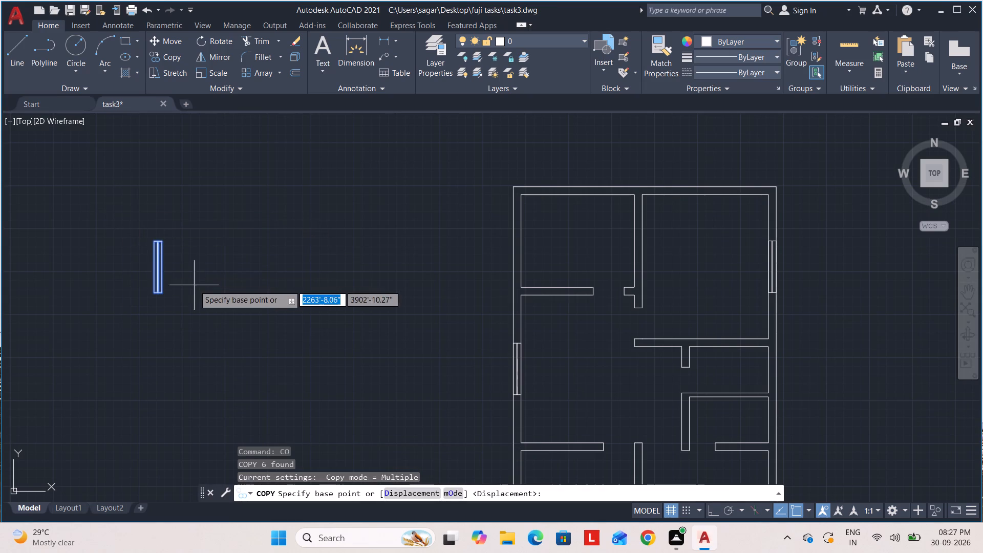
scroll(173, 271, "up", 3)
middle_click_drag(173, 271, 173, 283)
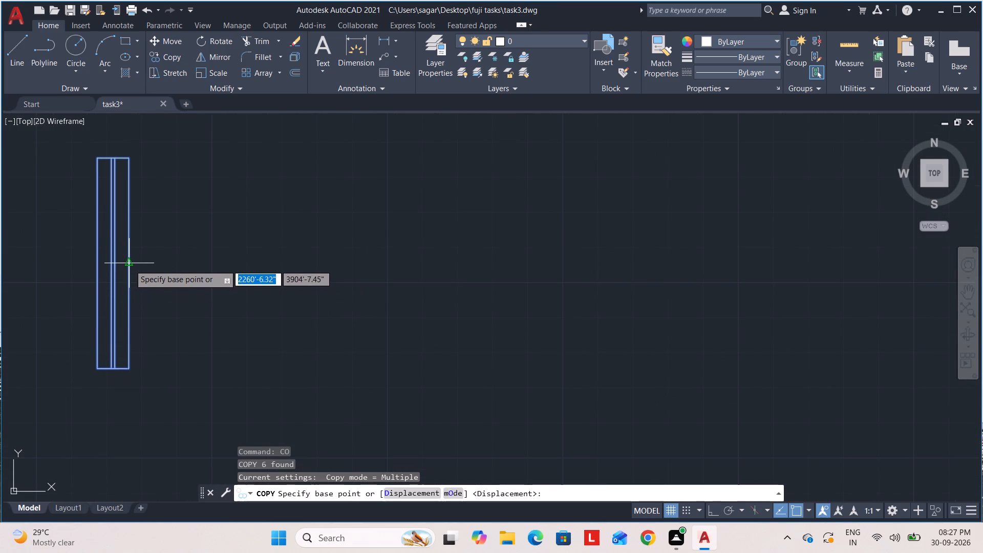
left_click(130, 261)
scroll(294, 193, "down", 5)
middle_click_drag(274, 198, 204, 212)
scroll(336, 319, "up", 4)
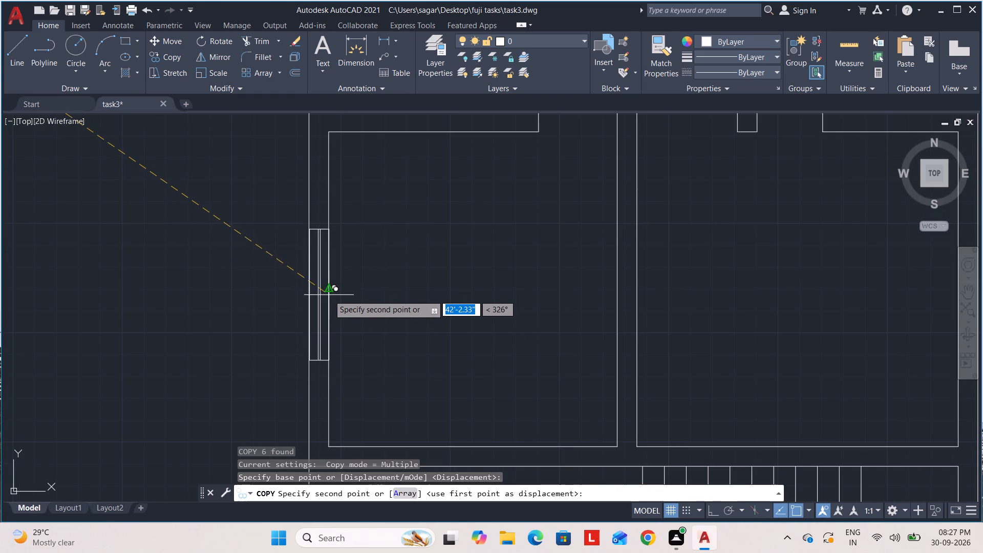
left_click(325, 288)
Place another copy of the window symbol at the midpoint of the top-left room's inner west-wall face.
scroll(332, 237, "down", 3)
middle_click_drag(318, 244, 255, 271)
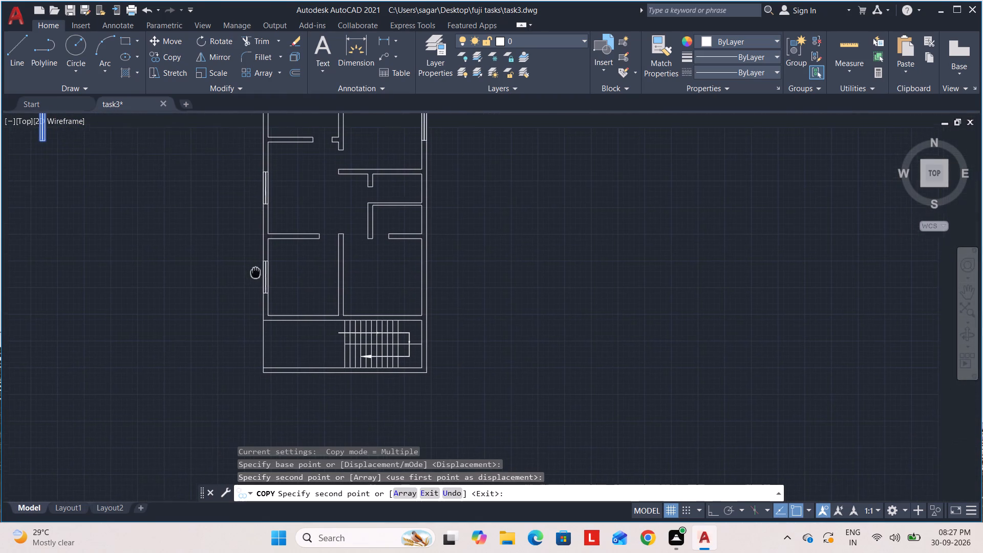
middle_click_drag(255, 271, 255, 272)
scroll(329, 272, "down", 3)
middle_click_drag(337, 269, 328, 257)
scroll(328, 258, "up", 2)
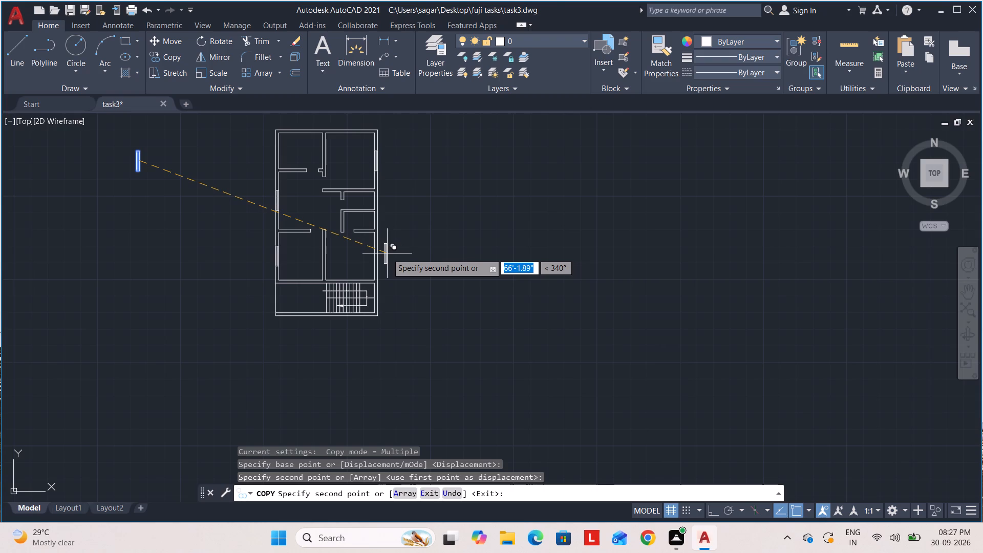
middle_click_drag(387, 256, 395, 354)
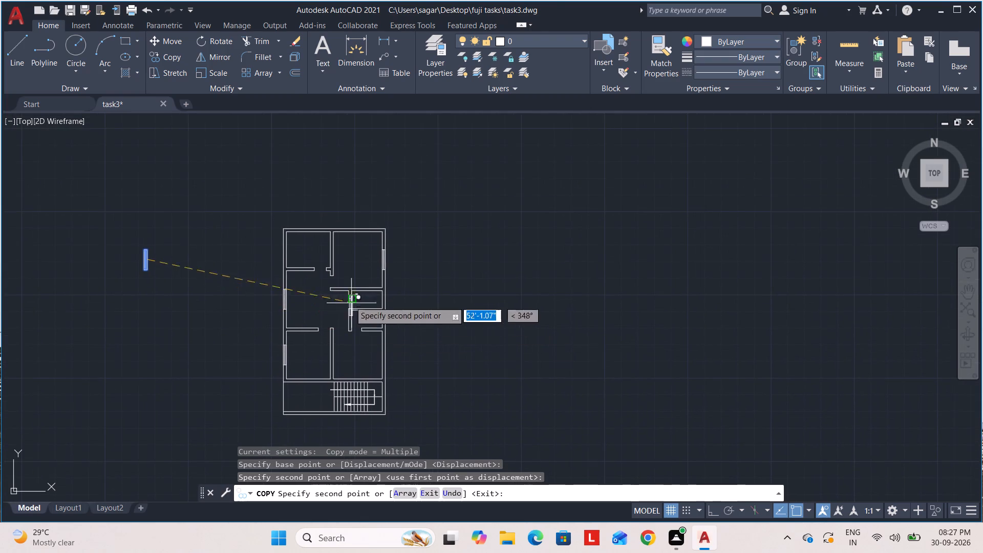
scroll(276, 246, "up", 4)
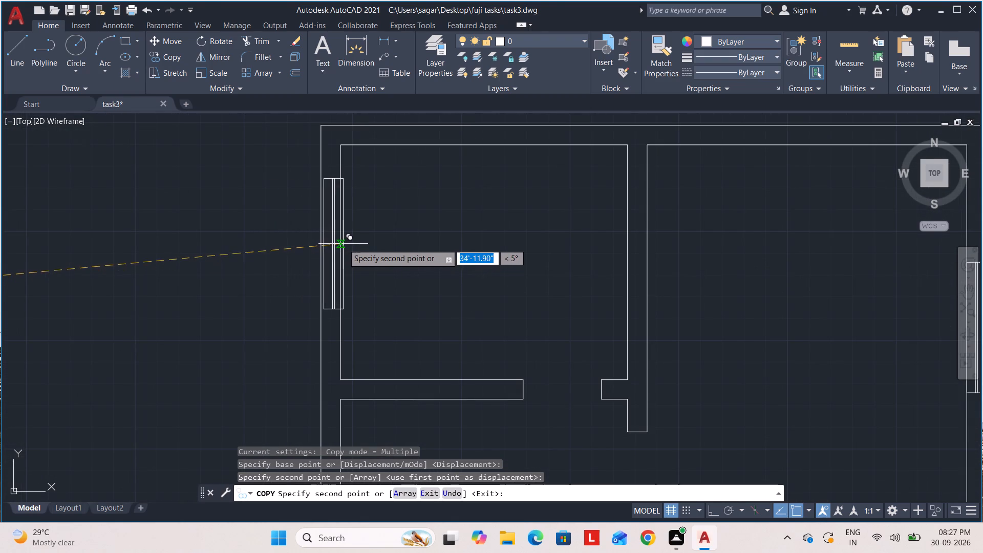
left_click(338, 264)
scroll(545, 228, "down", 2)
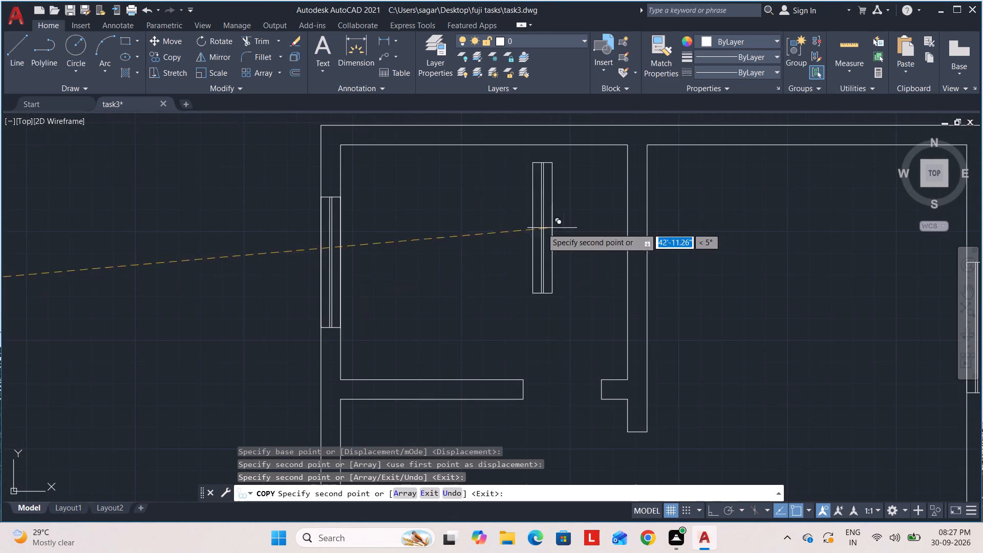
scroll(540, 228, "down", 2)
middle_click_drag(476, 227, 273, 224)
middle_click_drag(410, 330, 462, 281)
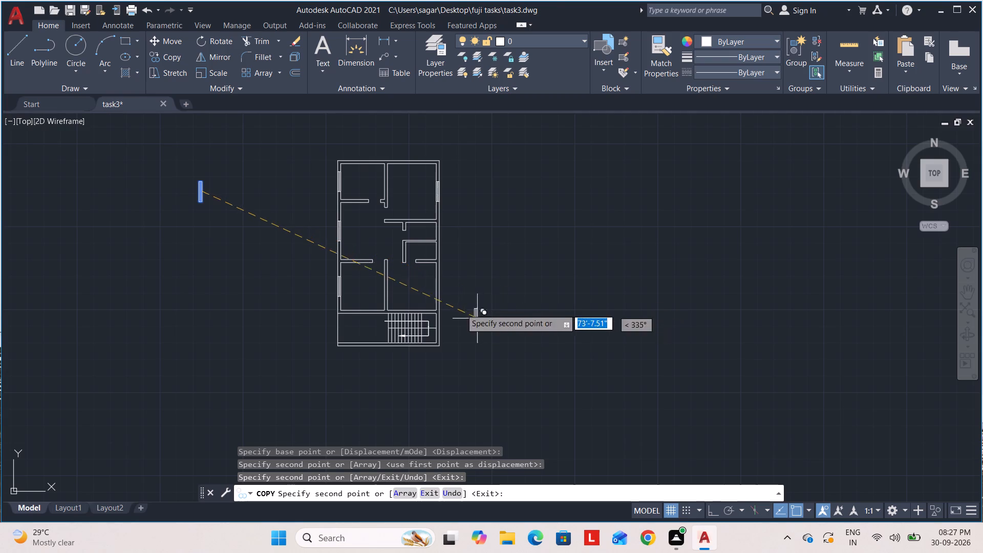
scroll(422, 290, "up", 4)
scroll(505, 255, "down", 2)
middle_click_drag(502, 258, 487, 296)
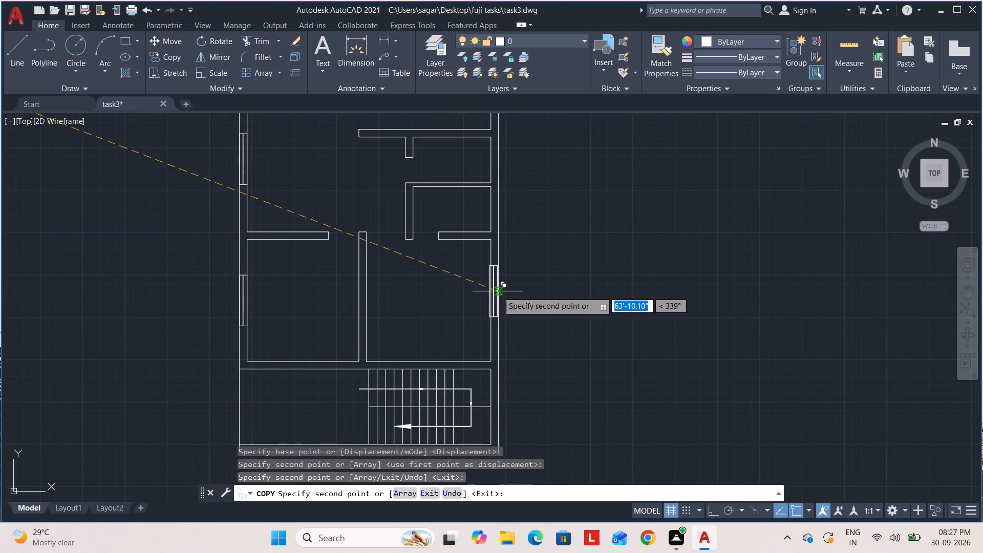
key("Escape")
Copy the loose window symbol from its left edge's midpoint to the midpoint of the lower-right room's inner outer-wall face.
scroll(426, 295, "down", 1)
middle_click_drag(426, 295, 576, 377)
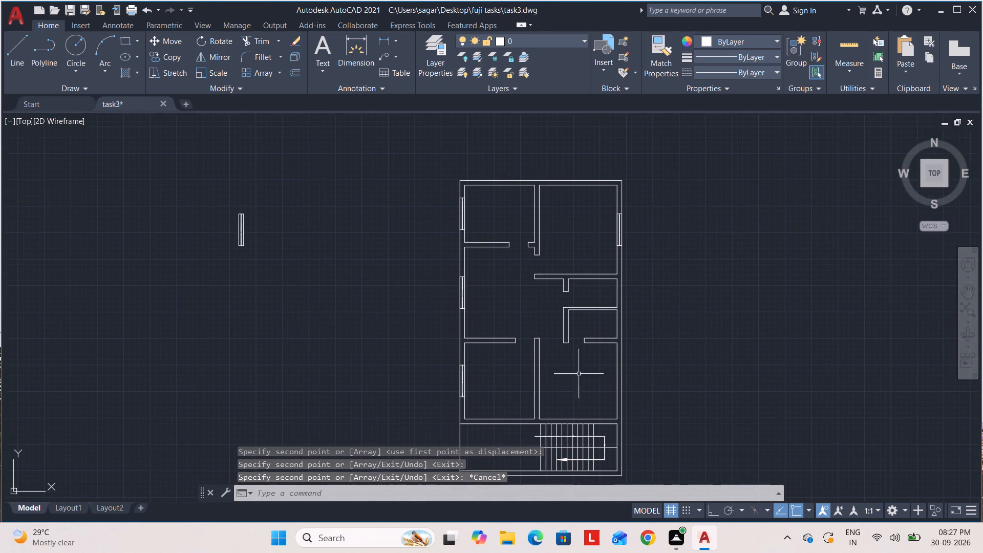
left_click(291, 297)
left_click(187, 198)
scroll(231, 236, "up", 4)
middle_click_drag(233, 237, 246, 307)
key("c")
key("o")
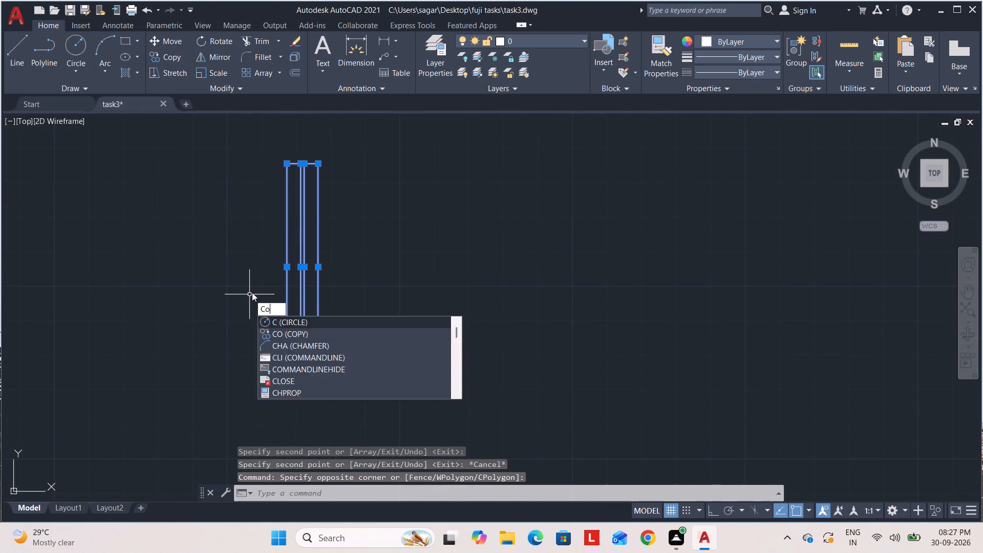
key("Return")
left_click(287, 271)
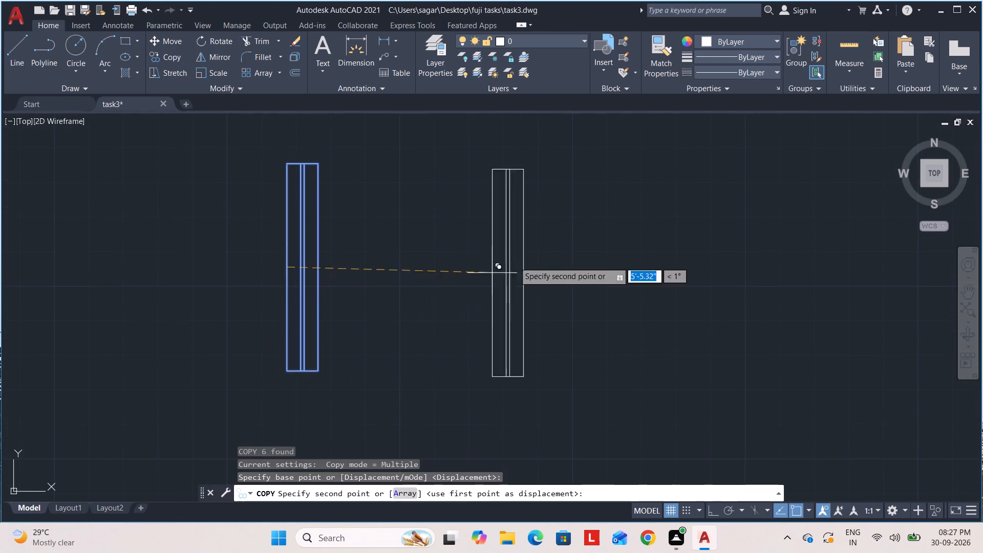
scroll(275, 229, "down", 5)
middle_click(257, 232)
scroll(491, 330, "up", 5)
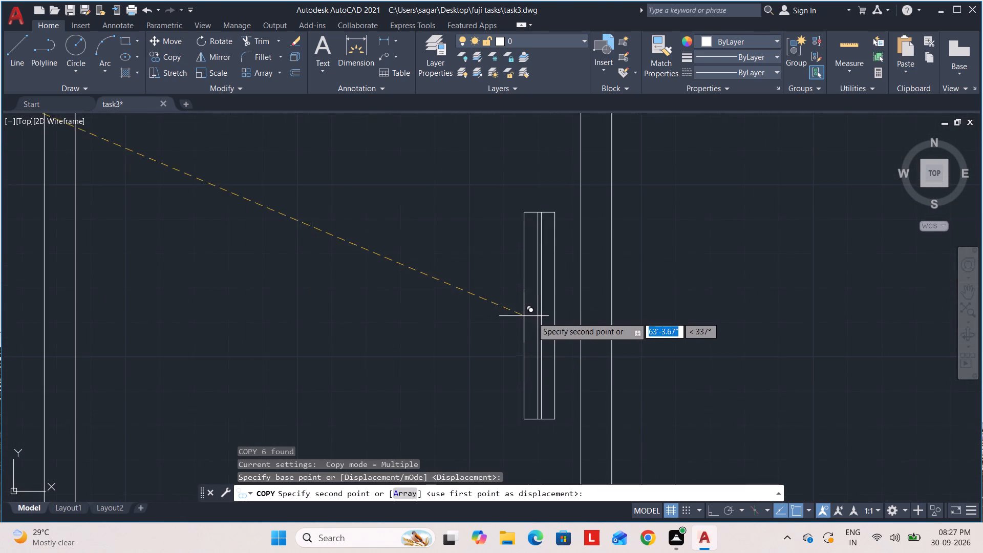
scroll(533, 278, "down", 3)
middle_click_drag(469, 263, 444, 262)
scroll(501, 266, "up", 2)
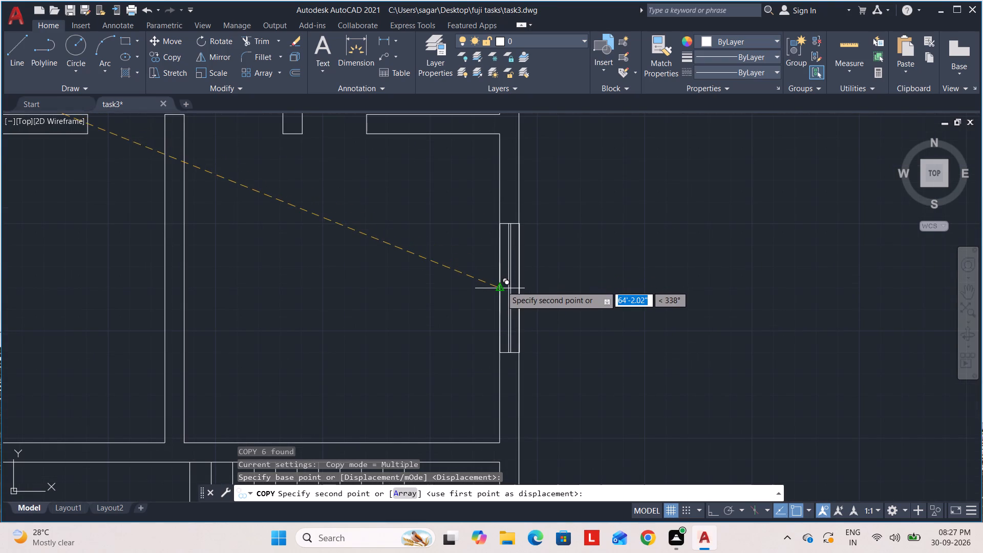
left_click(501, 286)
scroll(463, 242, "down", 4)
middle_click_drag(463, 249, 482, 284)
key("Escape")
Rotate the loose window symbol about its midpoint with Ortho on so that it lies horizontally.
scroll(535, 269, "down", 3)
middle_click_drag(521, 274, 437, 267)
scroll(437, 267, "up", 5)
middle_click_drag(430, 262, 426, 328)
scroll(430, 262, "up", 1)
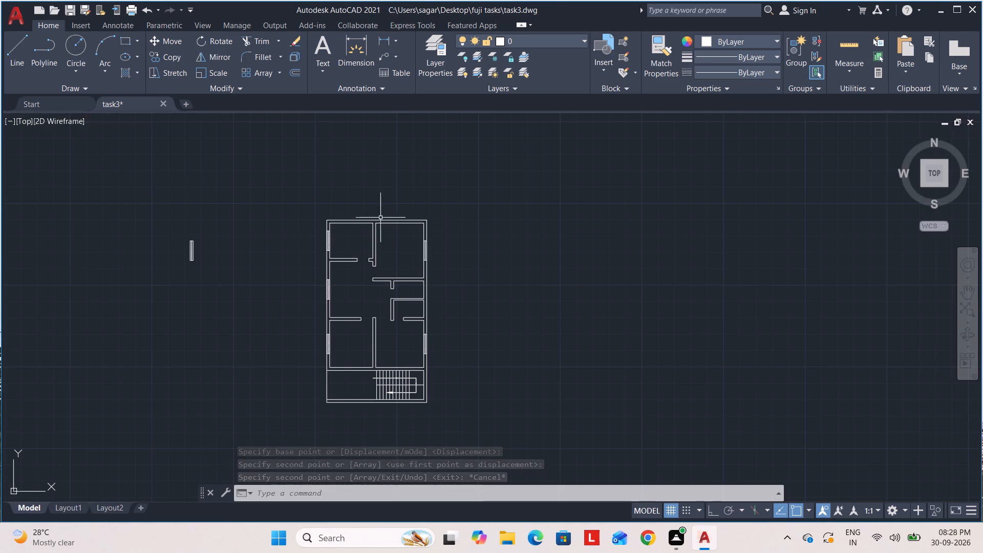
middle_click_drag(231, 212, 264, 244)
scroll(274, 251, "up", 2)
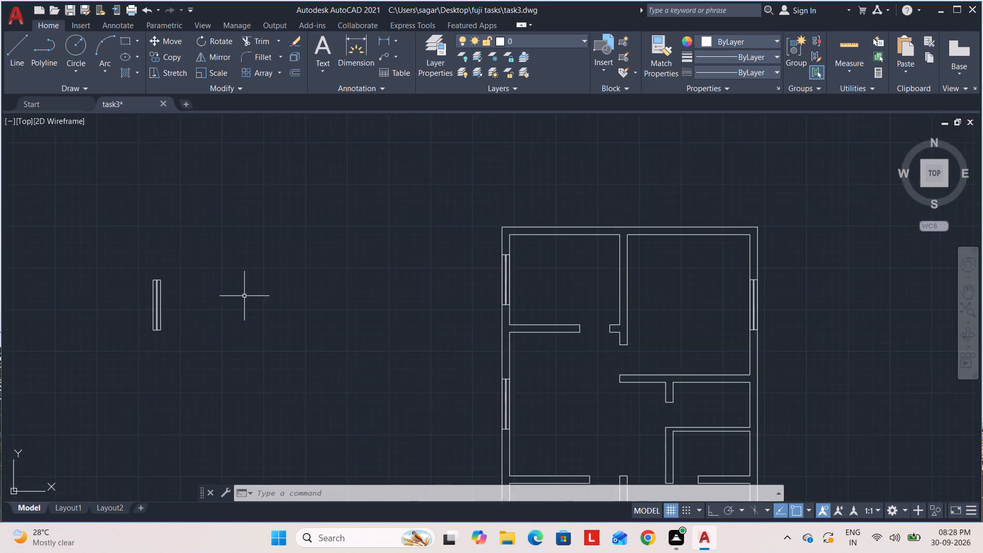
middle_click_drag(243, 301, 425, 296)
left_click(406, 340)
left_click(272, 190)
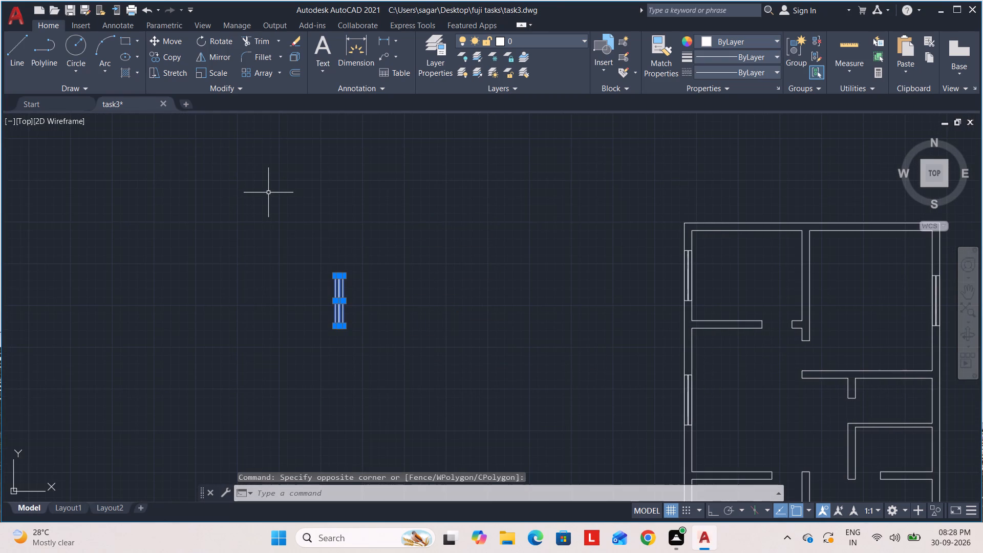
key("r")
key("o")
key("Return")
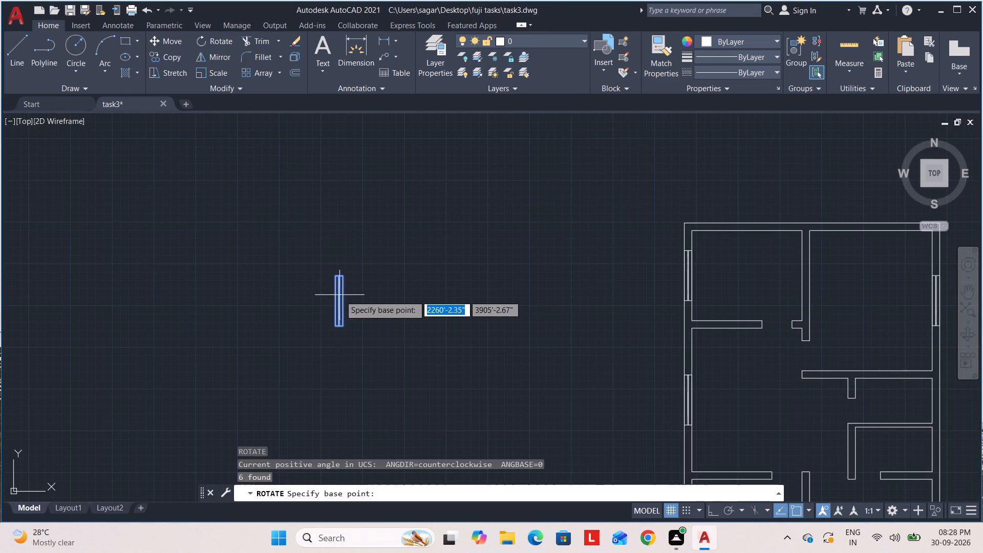
left_click(340, 295)
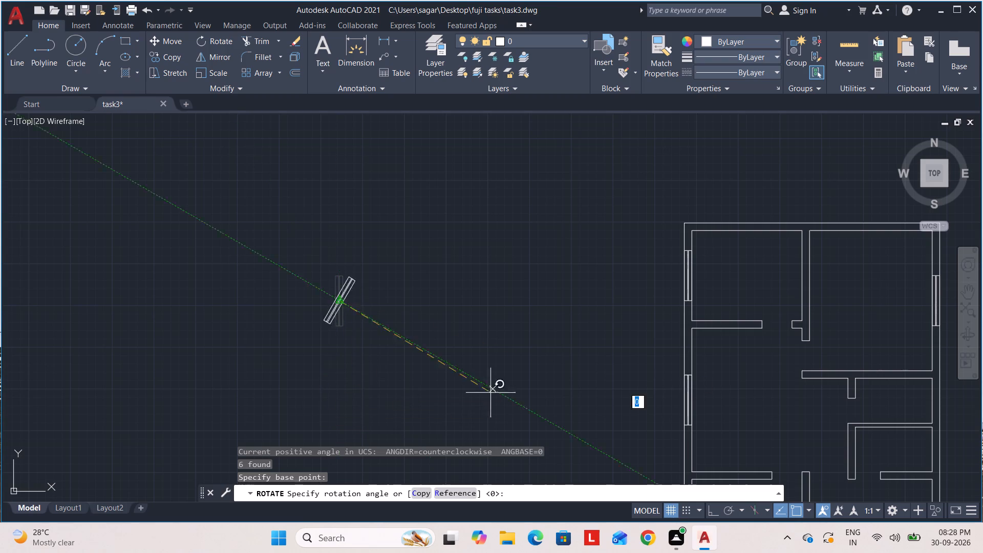
key("F8")
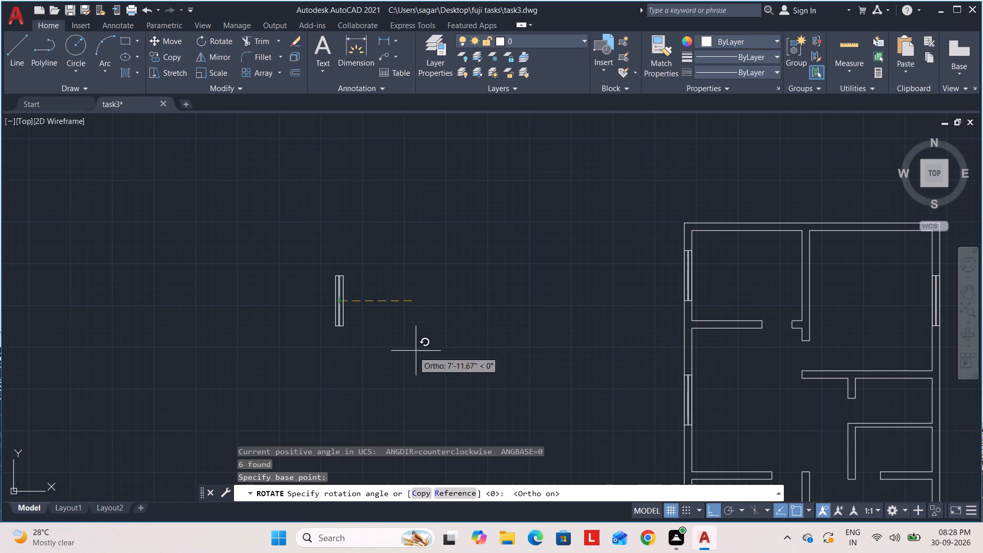
double_click(358, 365)
key("Escape")
key("Escape")
key("Escape")
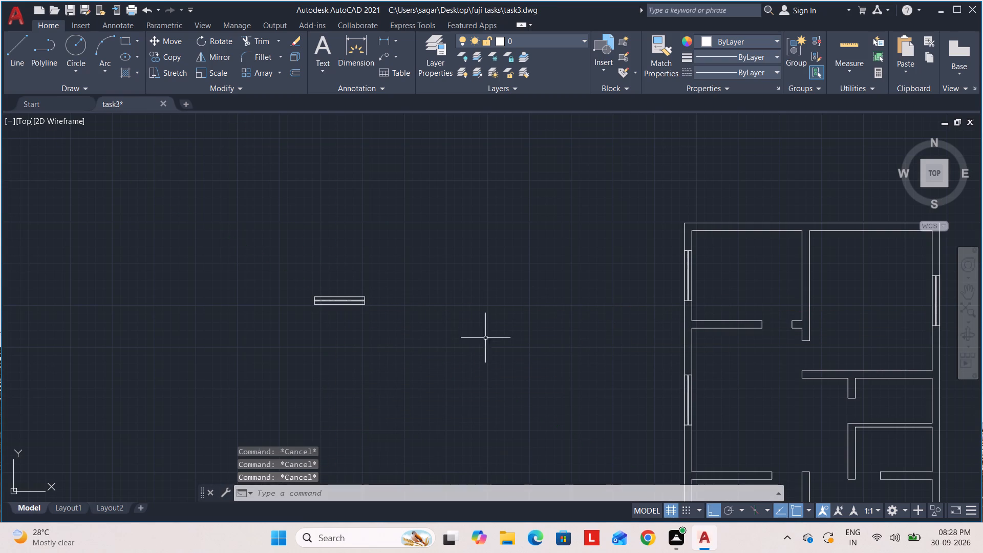
Copy the horizontal window symbol from its bottom edge's midpoint to the midpoint of the top-right room's inner north-wall face.
left_click(421, 339)
left_click_drag(421, 340, 416, 342)
left_click_drag(410, 345, 374, 222)
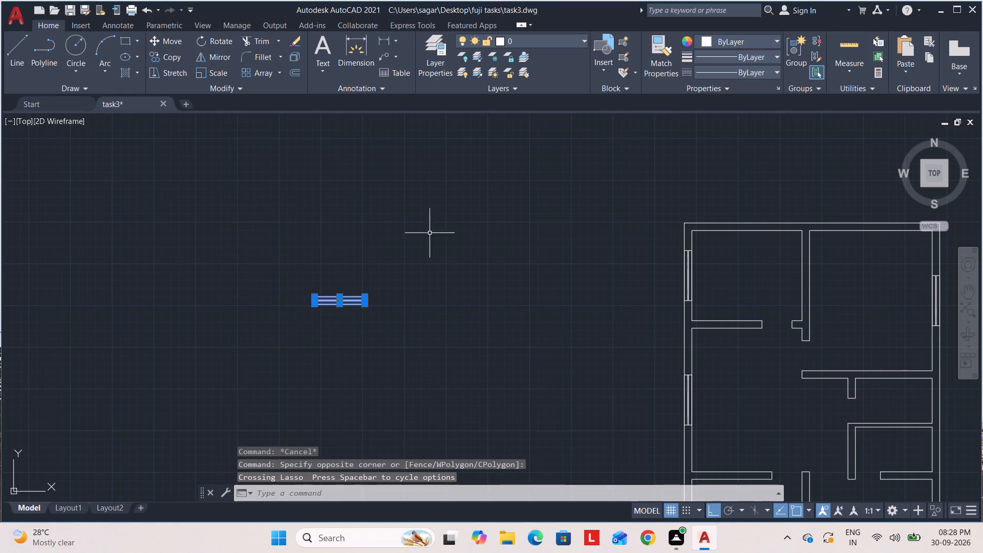
type("co")
key("Return")
scroll(311, 293, "up", 4)
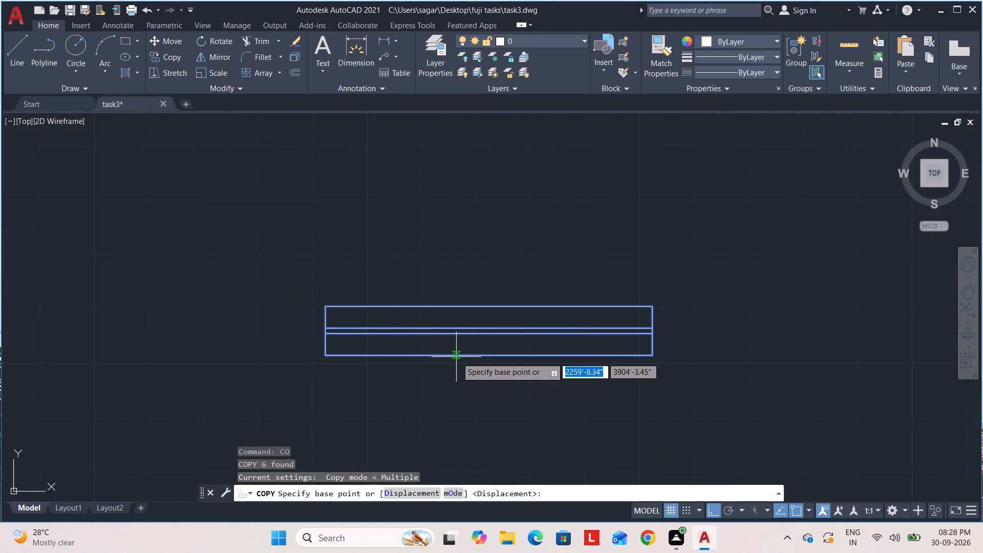
left_click(491, 356)
scroll(174, 153, "down", 6)
middle_click_drag(176, 154, 103, 278)
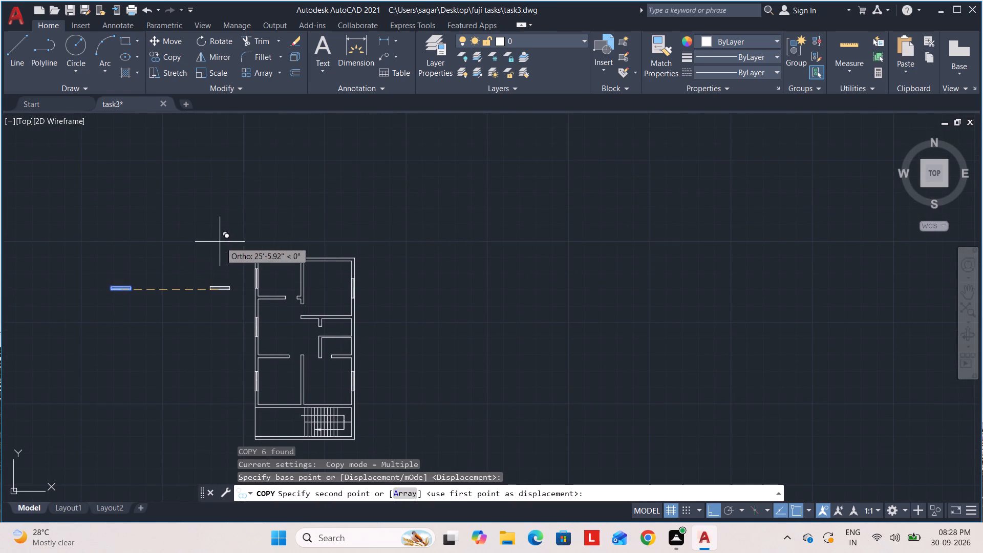
key("F8")
scroll(318, 265, "up", 5)
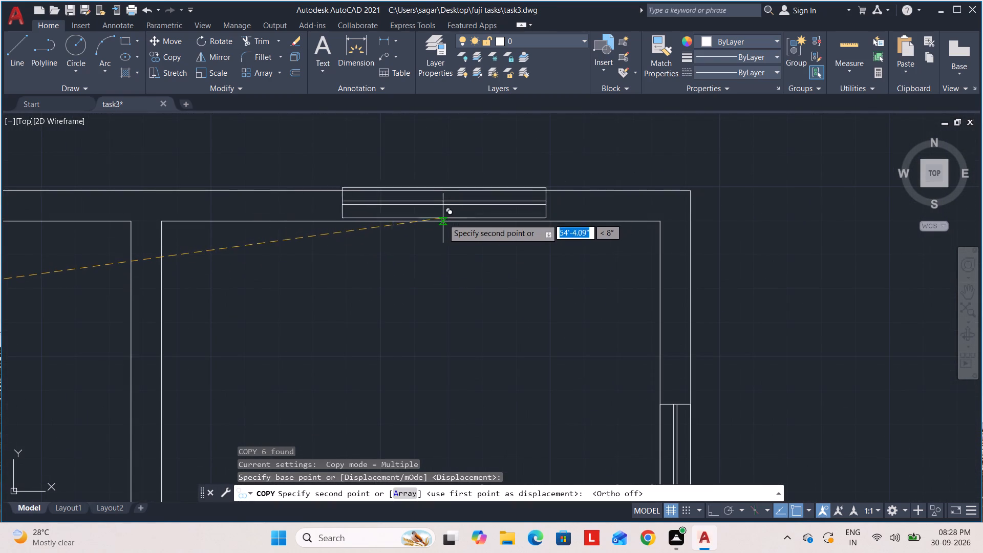
left_click(413, 222)
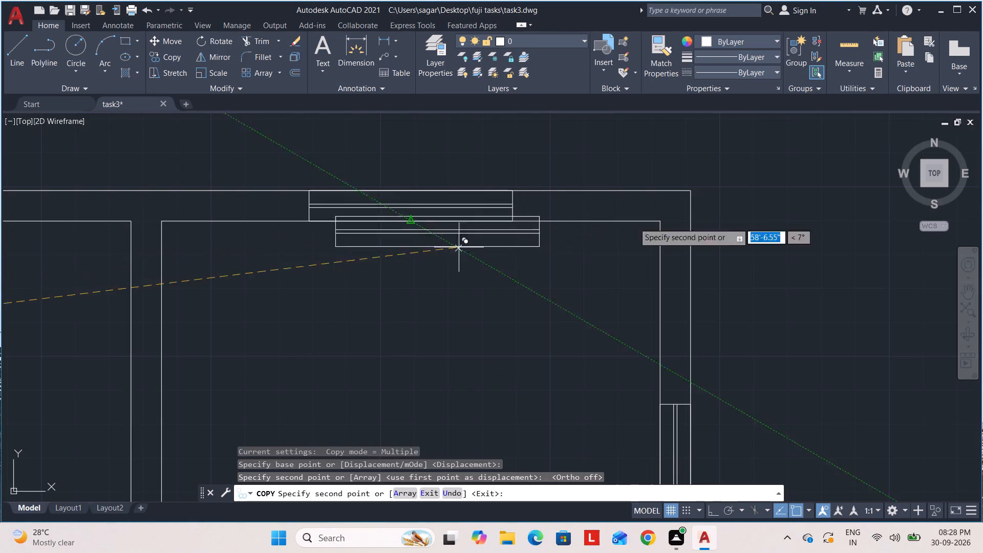
scroll(639, 187, "down", 2)
middle_click_drag(633, 180, 553, 140)
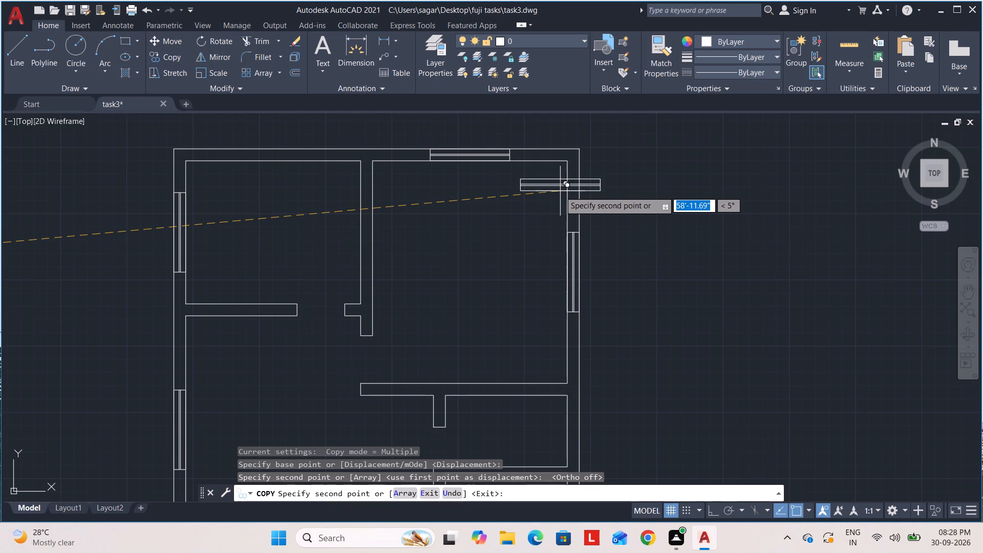
scroll(362, 198, "down", 2)
middle_click_drag(362, 197, 393, 163)
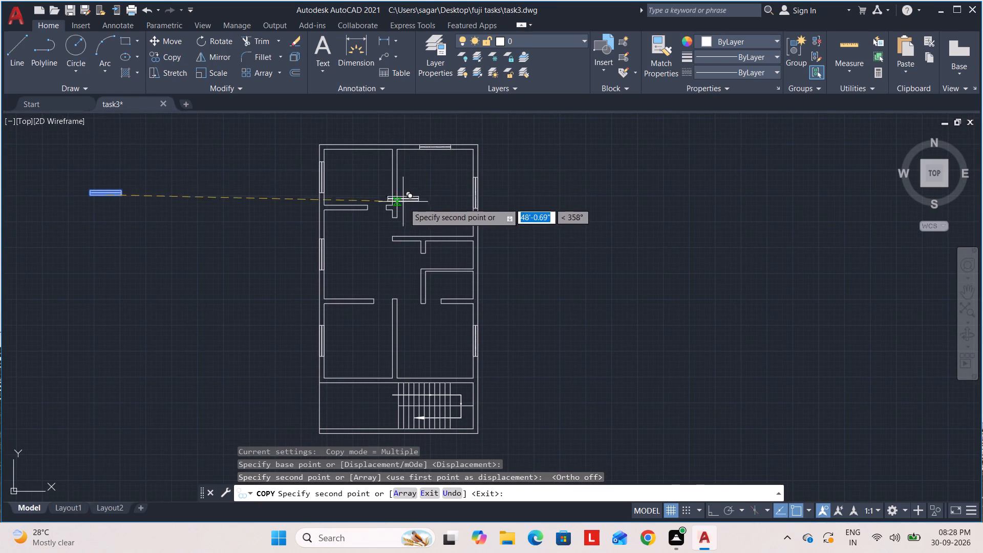
middle_click_drag(364, 247, 419, 254)
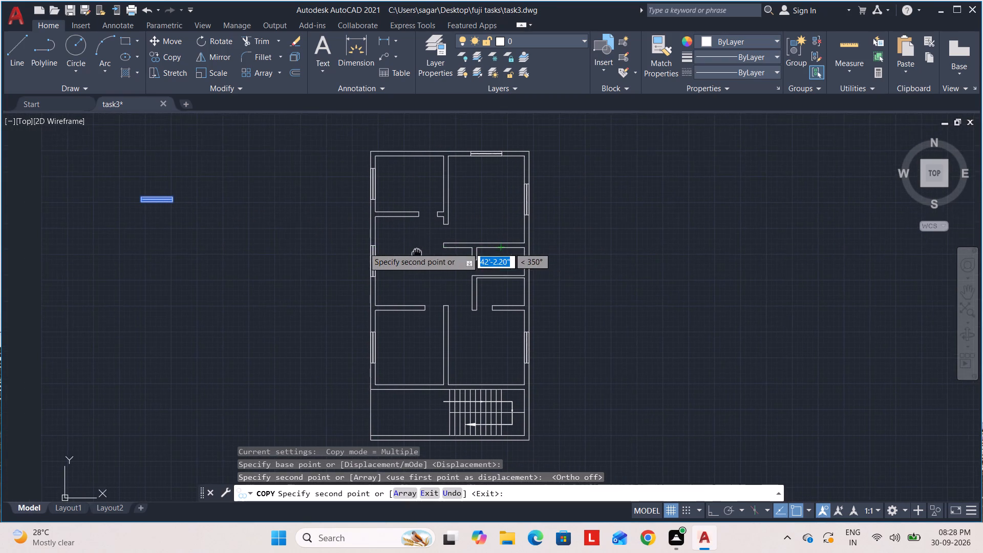
middle_click_drag(419, 254, 419, 255)
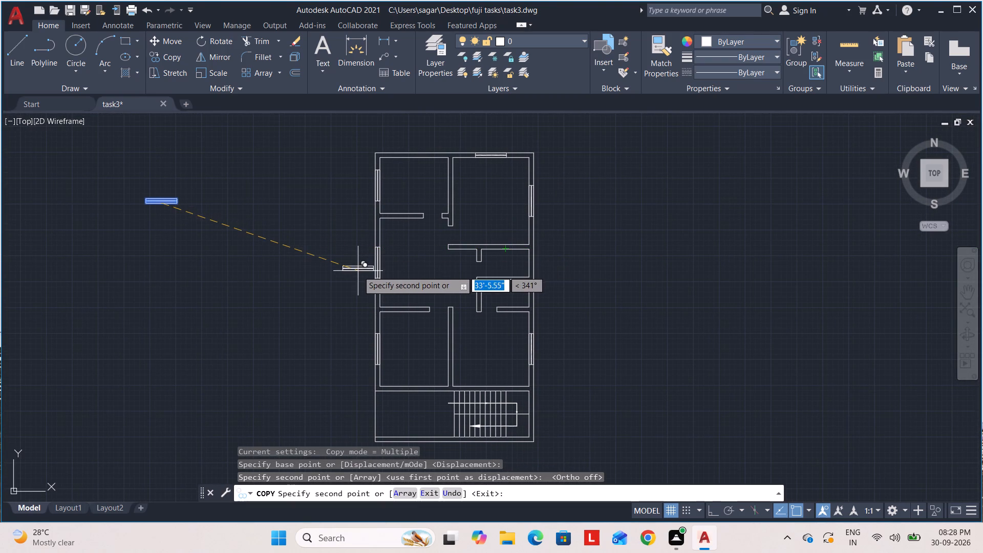
key("Escape")
key("Escape")
key("Escape")
Draw a line across the wall below the lower-left room, from the room's inner bottom-right corner to the opposite wall face.
scroll(444, 411, "up", 1)
middle_click_drag(437, 399, 426, 366)
scroll(415, 341, "up", 3)
middle_click_drag(415, 339, 354, 322)
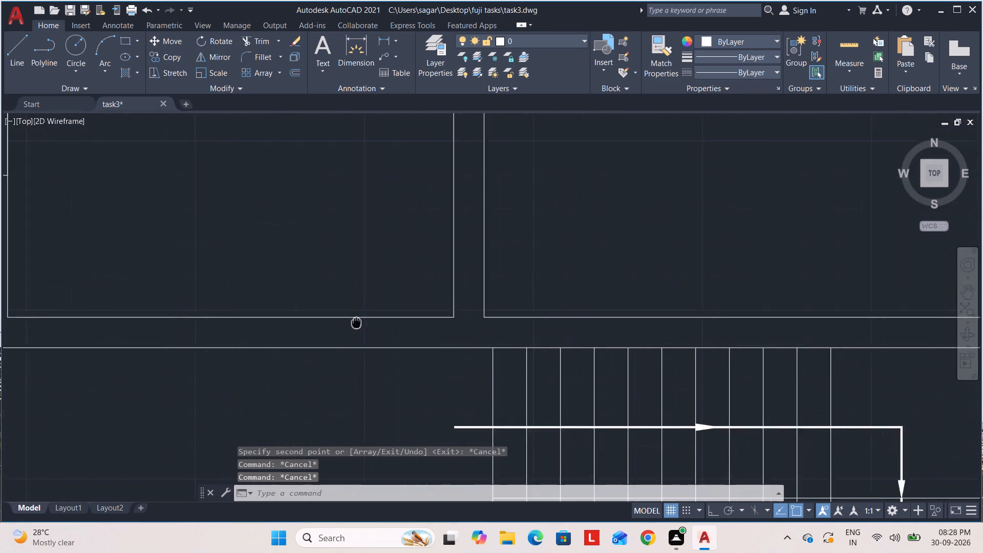
middle_click_drag(354, 322, 318, 321)
key("l")
key("Return")
scroll(396, 311, "up", 2)
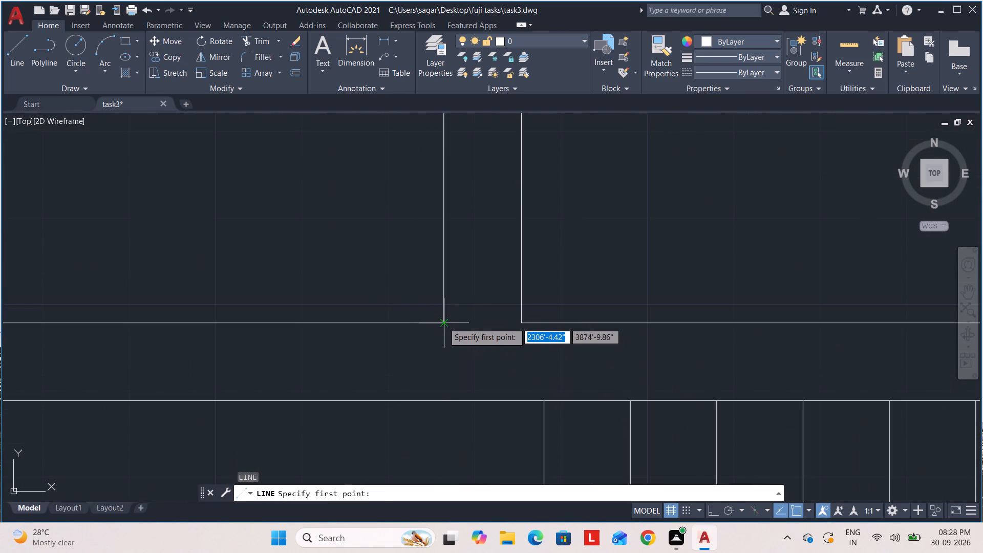
left_click(443, 322)
left_click(445, 402)
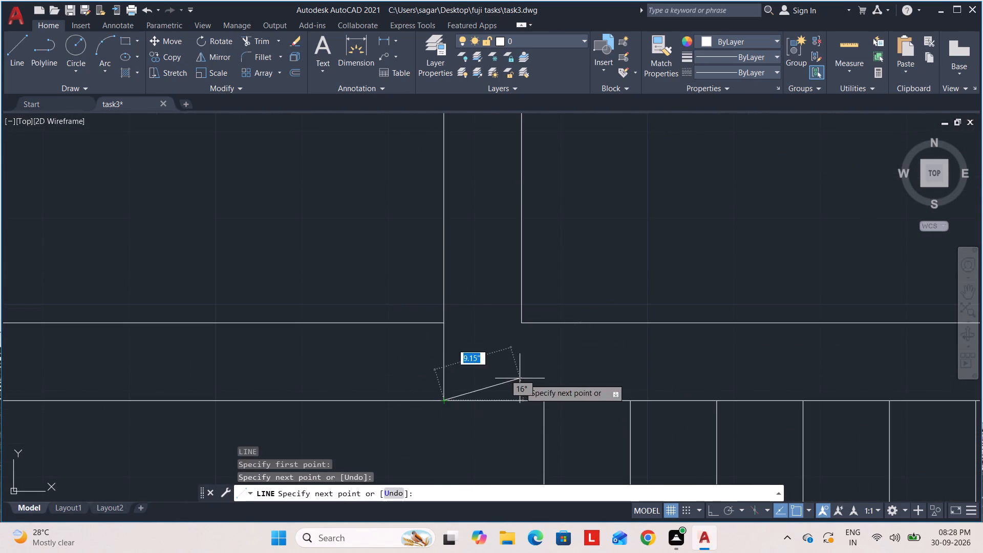
key("Escape")
key("Escape")
key("Escape")
key("Escape")
key("Escape")
key("Escape")
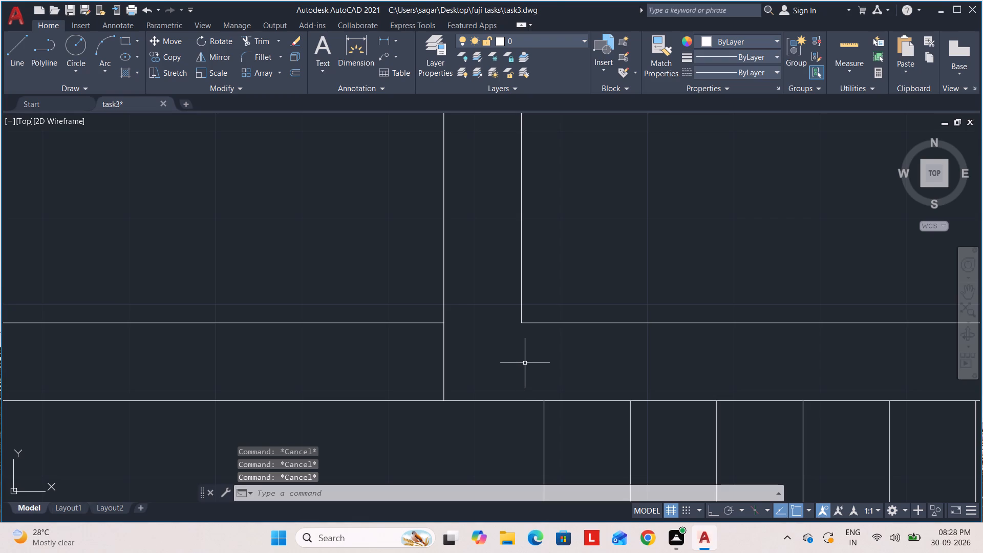
Offset the new line across the lower-left room's bottom wall 3'6" toward the west.
key("o")
key("Return")
key("Return")
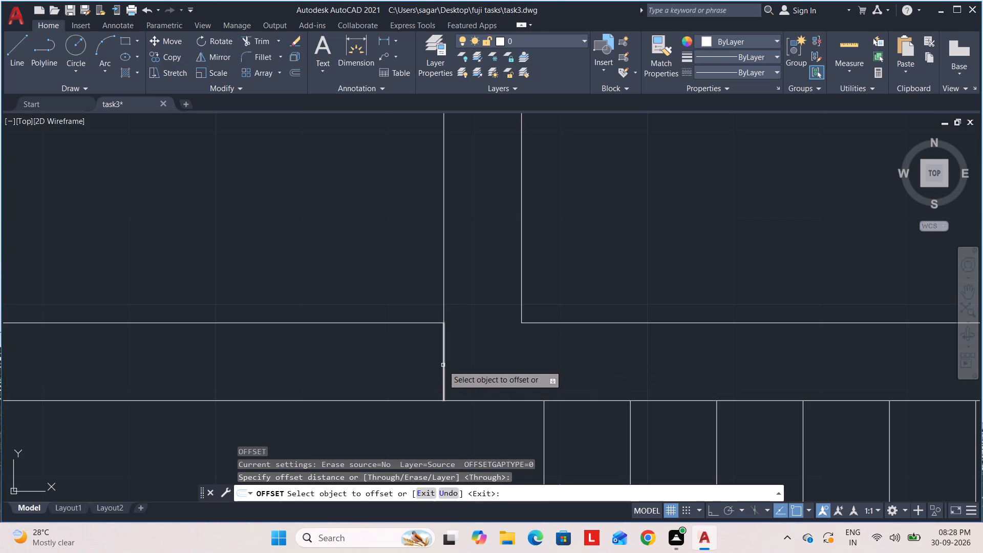
left_click(443, 365)
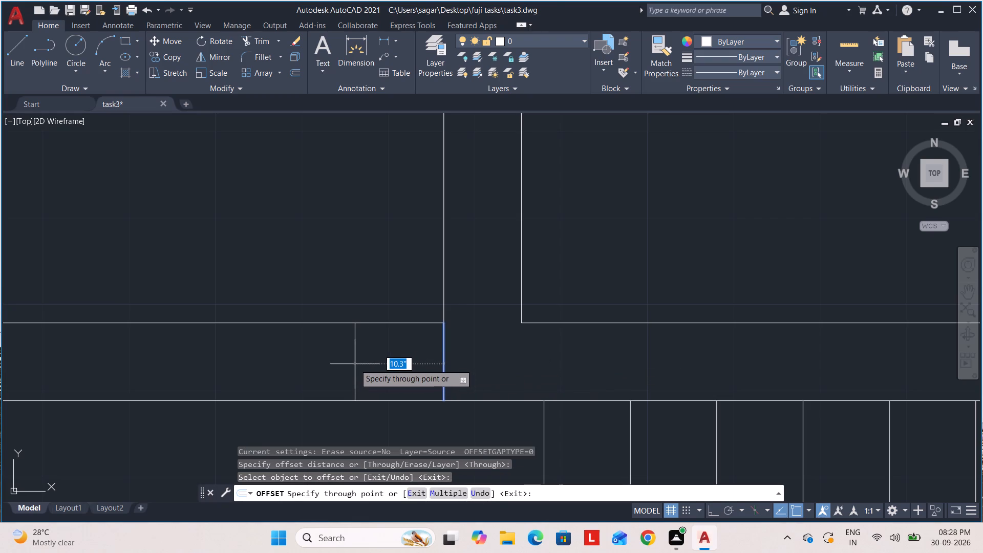
key("3")
type("'6")
key("shift+quotedbl")
key("Return")
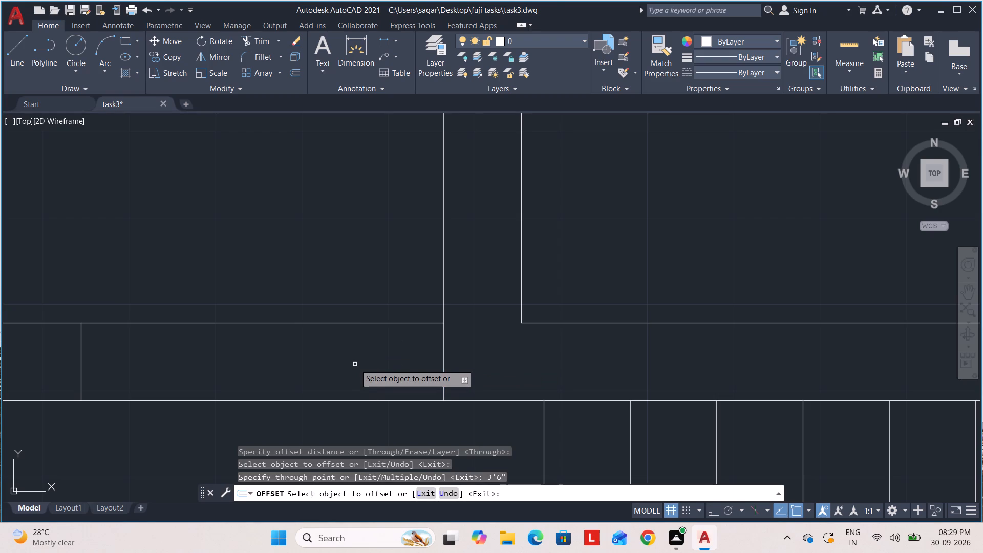
key("Escape")
key("Escape")
key("Escape")
Trim both wall faces between the two cross lines to open a 3'6" door in the lower-left room's bottom wall.
type("tr")
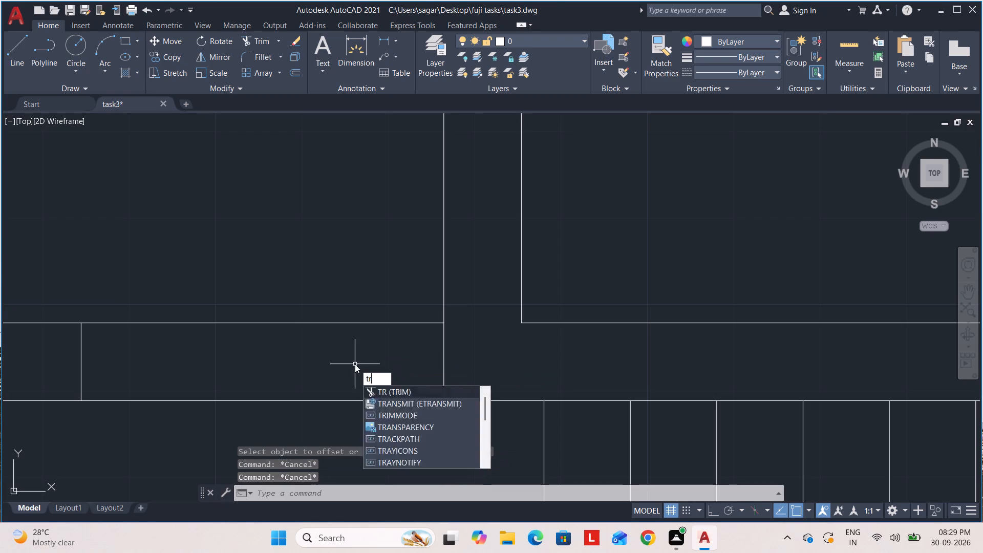
key("Return")
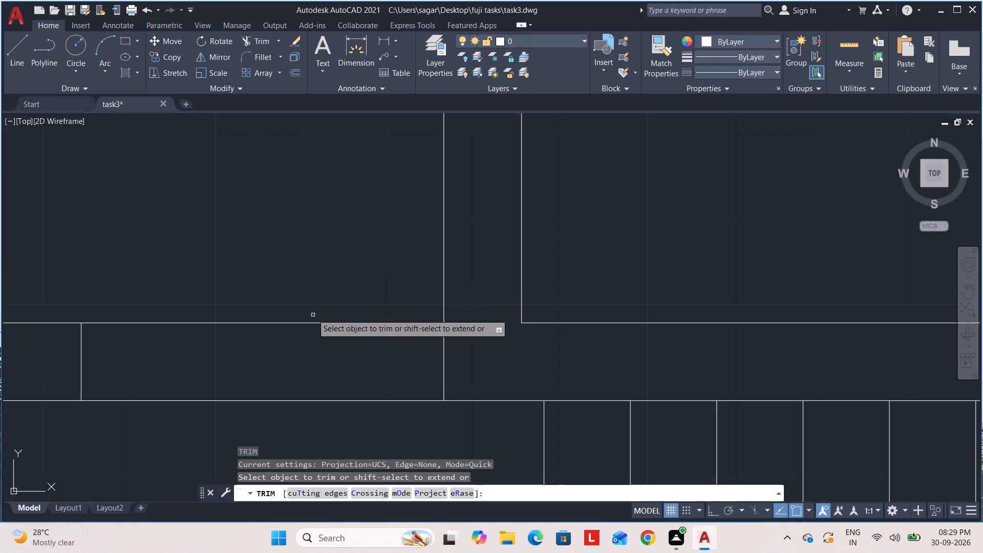
left_click(307, 300)
left_click(303, 414)
scroll(291, 328, "down", 2)
middle_click_drag(291, 327, 401, 312)
scroll(313, 320, "down", 2)
middle_click_drag(321, 316, 336, 315)
key("Escape")
key("Escape")
Offset the left end line of the loose window symbol 3' toward its right end.
middle_click_drag(255, 259, 344, 357)
scroll(258, 302, "down", 4)
middle_click_drag(287, 294, 362, 339)
scroll(276, 276, "up", 4)
middle_click_drag(227, 322, 307, 275)
scroll(310, 294, "up", 3)
middle_click_drag(275, 315, 509, 243)
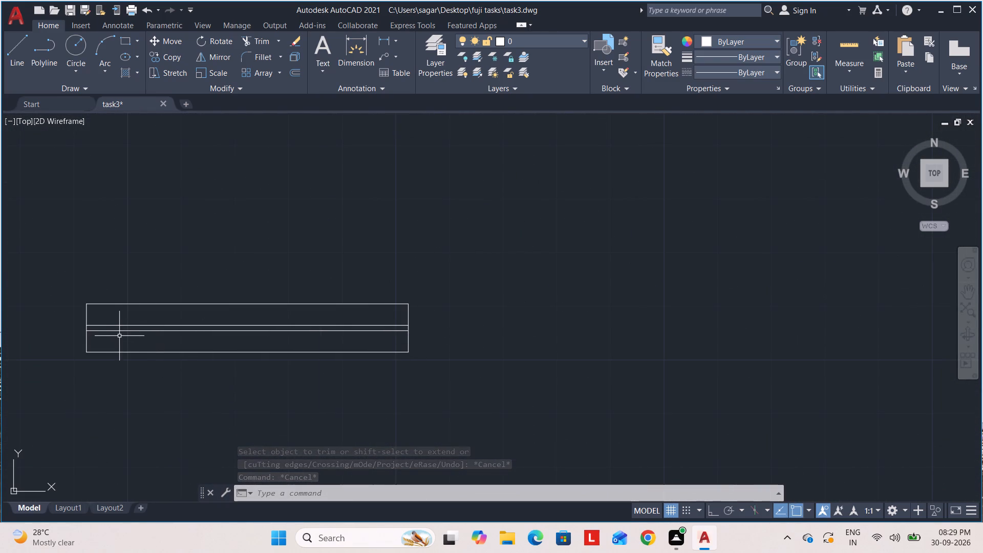
key("o")
key("Return")
key("Return")
left_click(86, 338)
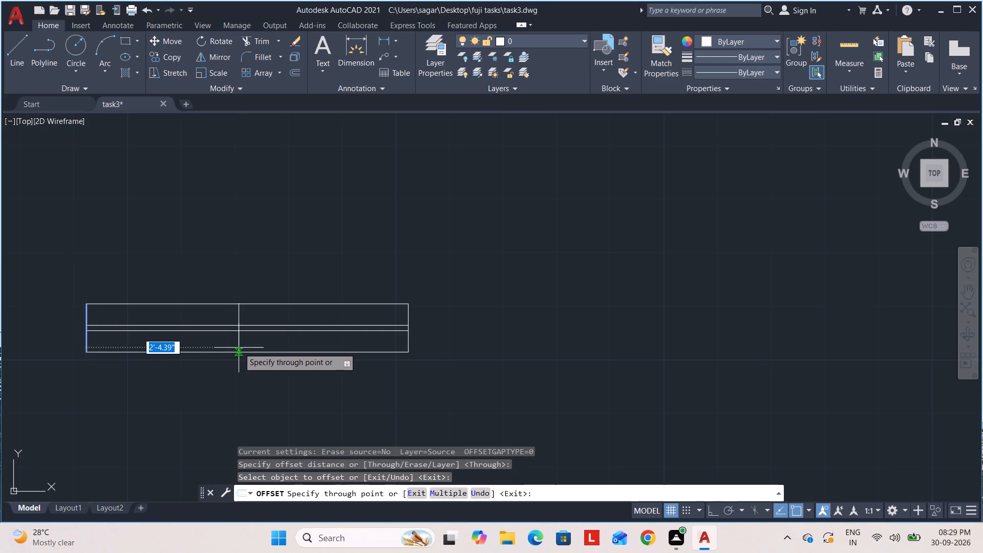
type("3'")
key("Return")
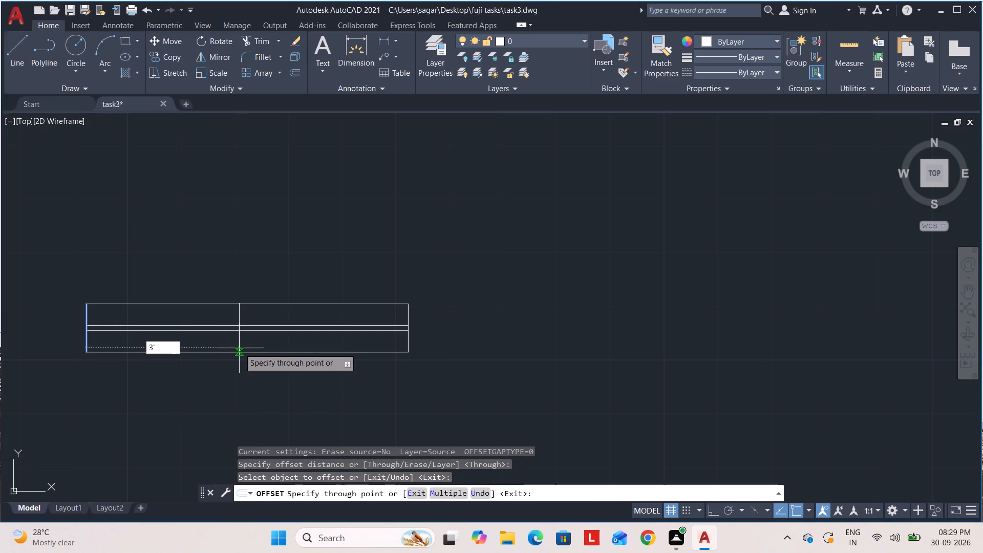
key("Escape")
key("Escape")
key("Escape")
key("Escape")
key("Escape")
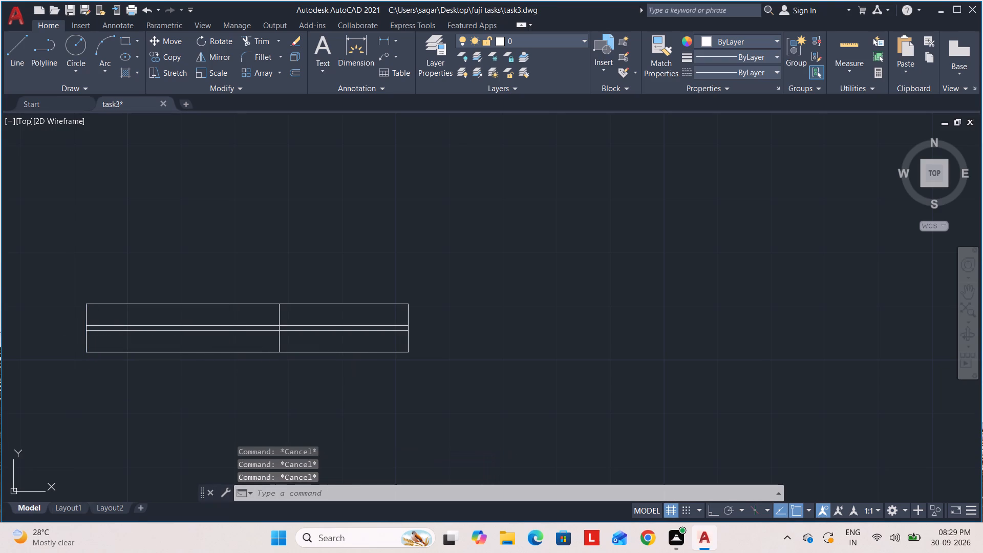
Trim away the part of the loose window symbol beyond the offset line, leaving a 3' wide window.
type("tr")
key("Return")
key("Return")
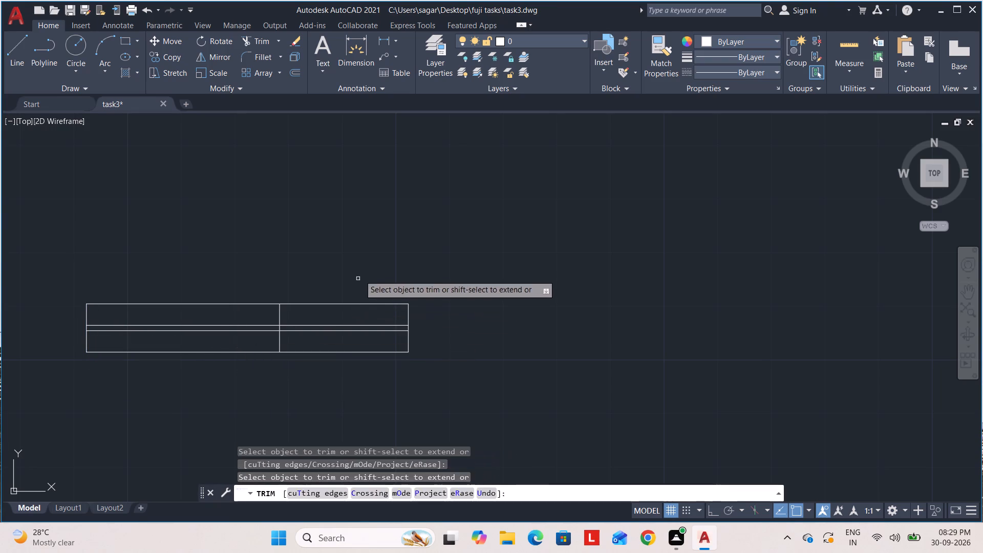
left_click(358, 265)
left_click(351, 385)
left_click_drag(369, 328, 468, 318)
scroll(469, 318, "down", 3)
middle_click_drag(458, 303, 442, 296)
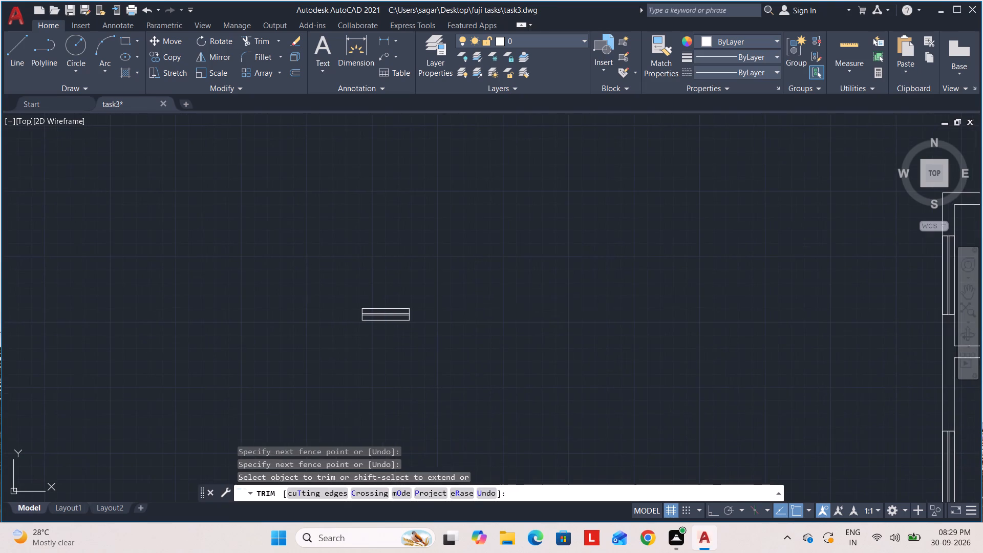
middle_click_drag(442, 296, 444, 297)
key("Escape")
key("Escape")
key("Escape")
Copy the loose 3' window symbol by its top edge into the remaining bottom wall of the lower-left room.
left_click(455, 353)
left_click(332, 280)
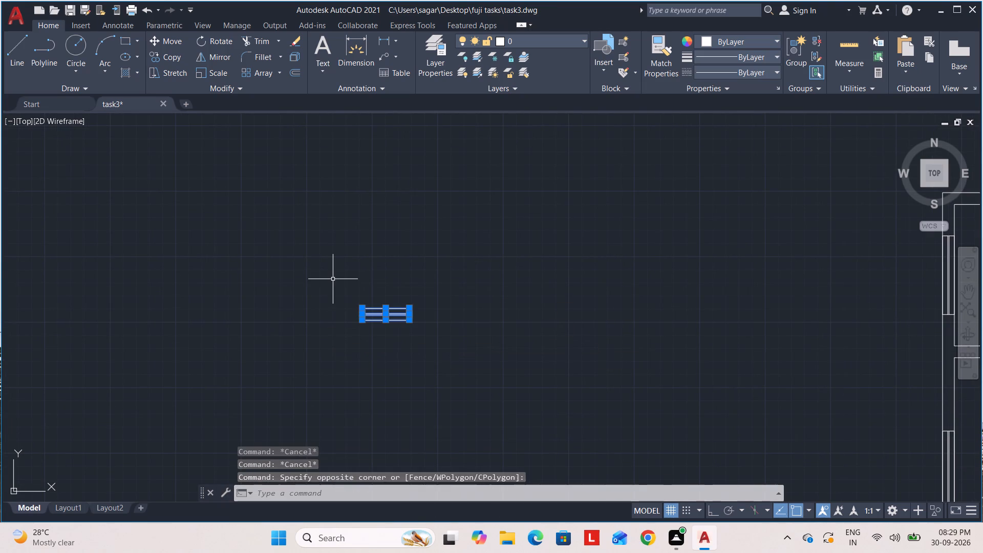
key("c")
key("o")
key("Return")
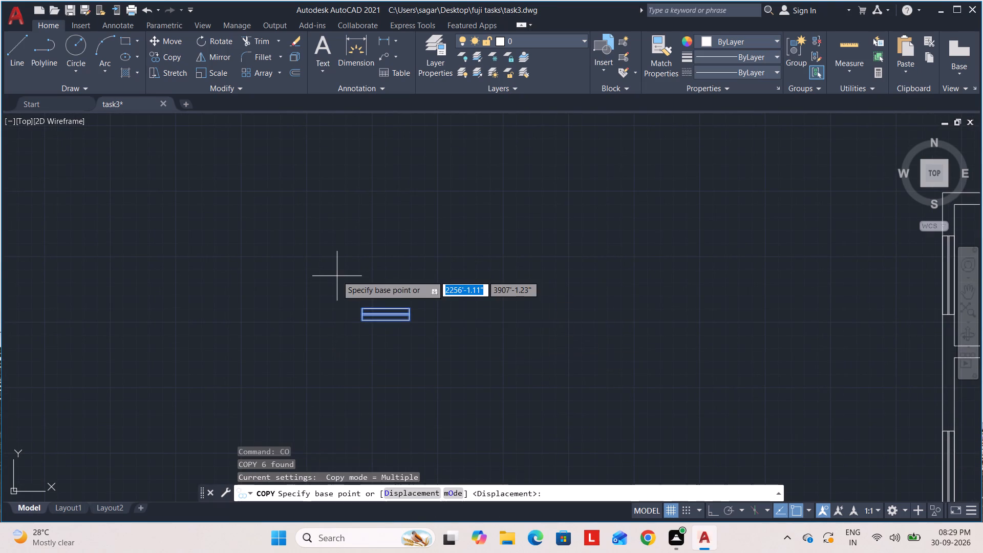
scroll(364, 324, "up", 2)
left_click(414, 288)
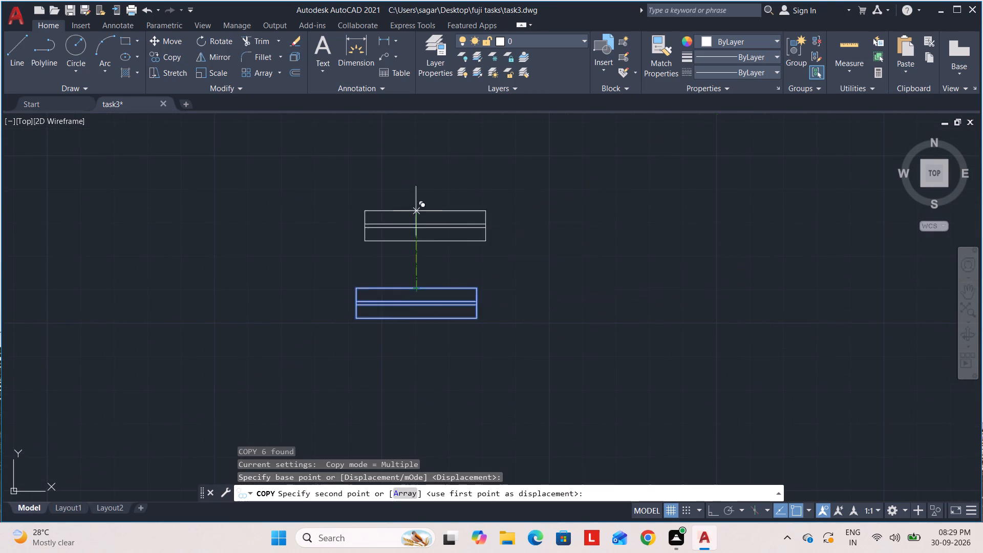
scroll(311, 222, "down", 4)
middle_click_drag(267, 239, 140, 294)
middle_click_drag(397, 390, 399, 193)
scroll(414, 269, "up", 4)
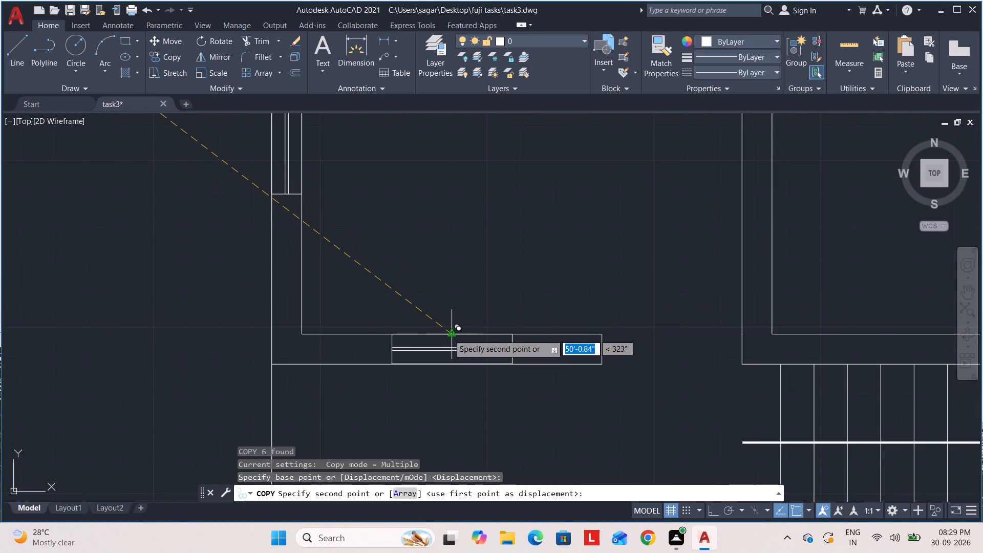
left_click(450, 334)
key("Escape")
key("Escape")
Rotate the loose 3' window symbol 270° about its right end's midpoint, with Ortho on, so it stands vertical.
scroll(488, 272, "down", 3)
middle_click_drag(488, 272, 430, 276)
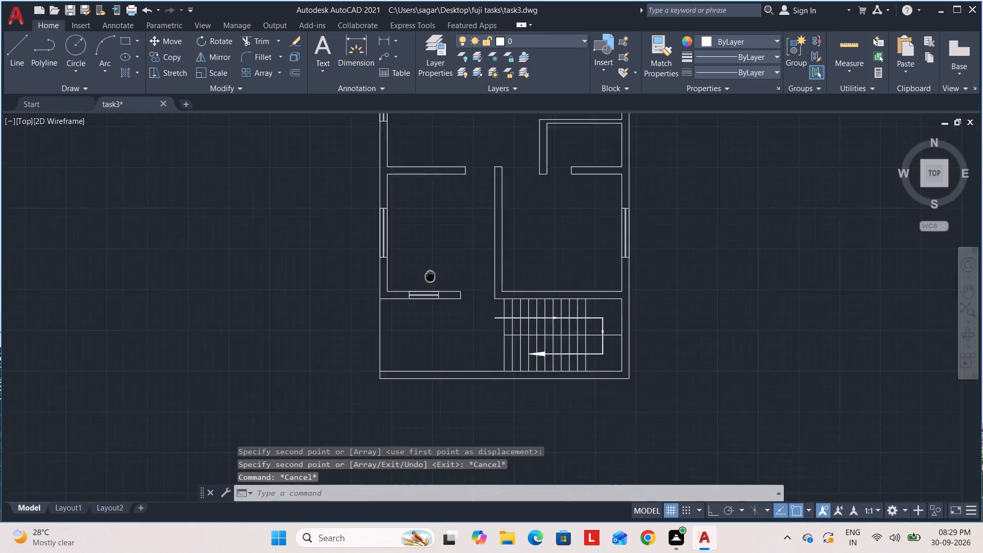
middle_click_drag(430, 276, 370, 288)
scroll(352, 279, "down", 1)
middle_click_drag(350, 286, 333, 423)
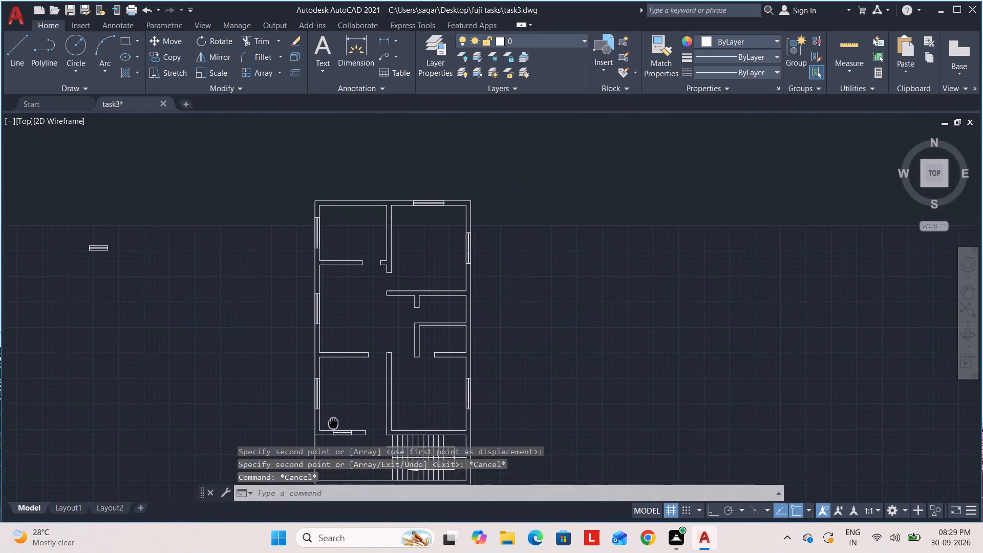
middle_click_drag(333, 423, 320, 360)
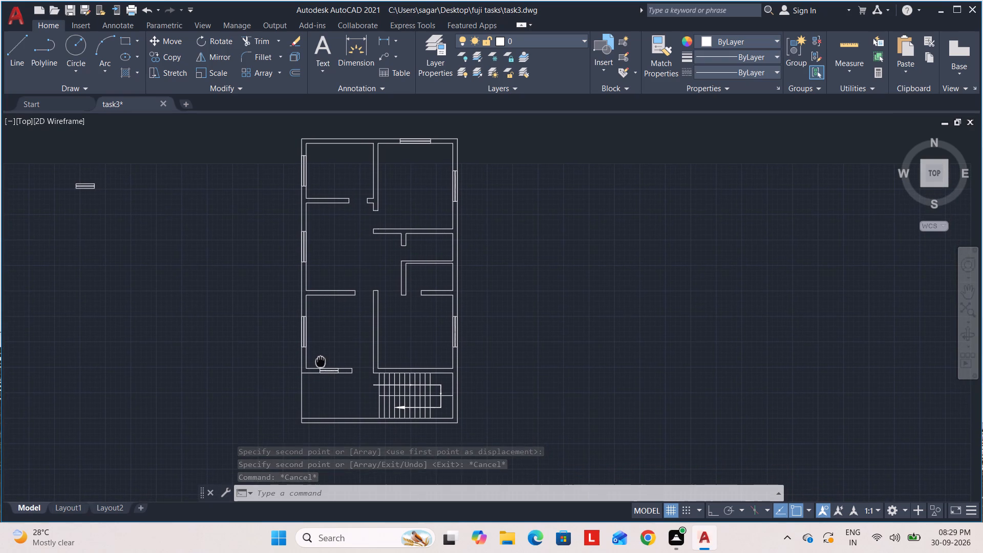
middle_click_drag(320, 360, 322, 355)
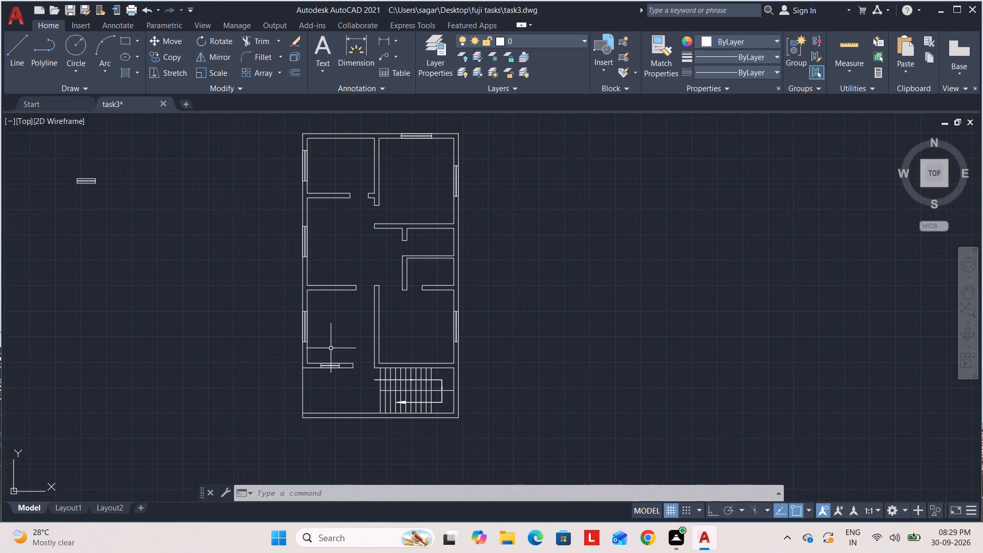
middle_click_drag(295, 330, 437, 370)
scroll(280, 272, "up", 3)
middle_click_drag(272, 268, 301, 302)
scroll(278, 283, "down", 3)
middle_click_drag(295, 289, 334, 334)
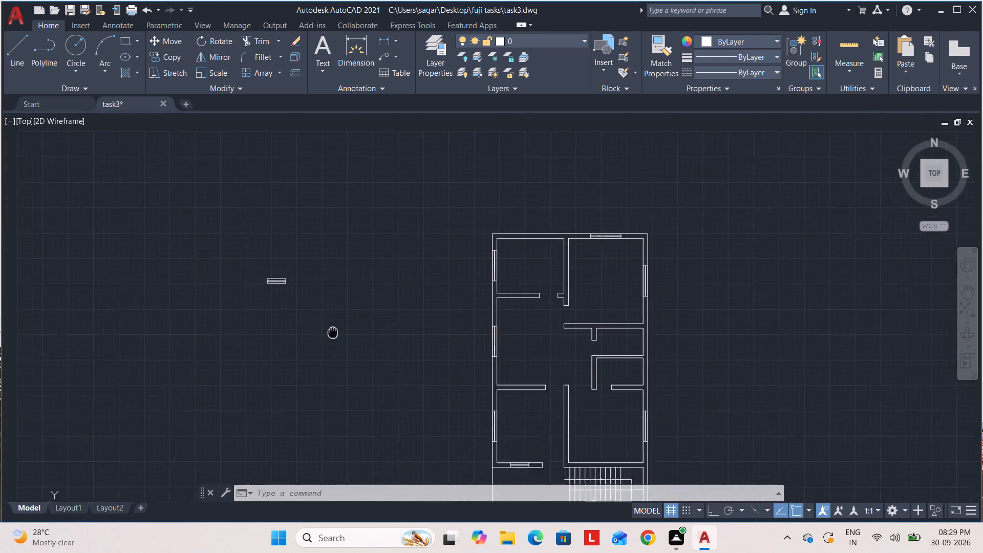
middle_click_drag(334, 334, 347, 351)
scroll(325, 325, "up", 2)
middle_click_drag(308, 331, 329, 360)
key("Escape")
key("Escape")
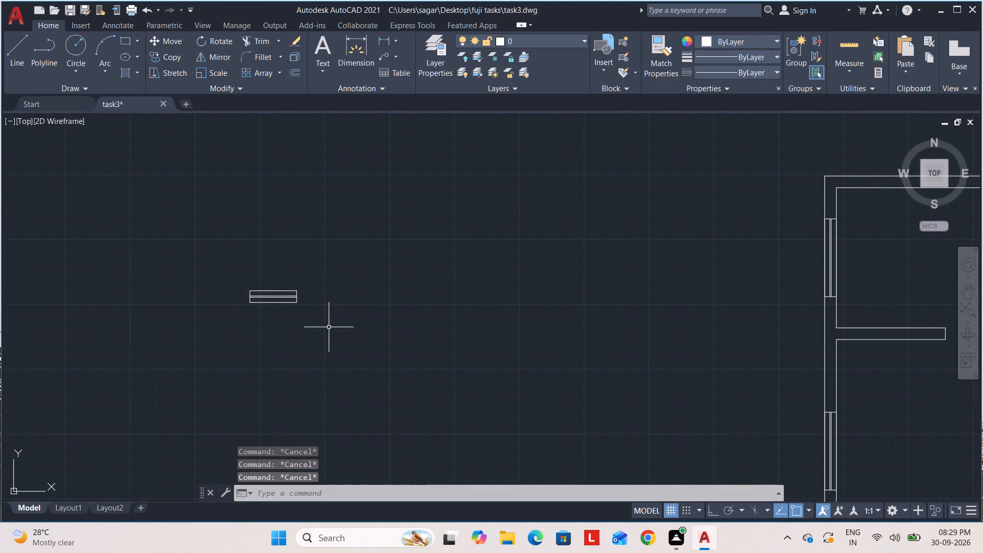
key("Escape")
key("Escape")
left_click(338, 324)
left_click(203, 244)
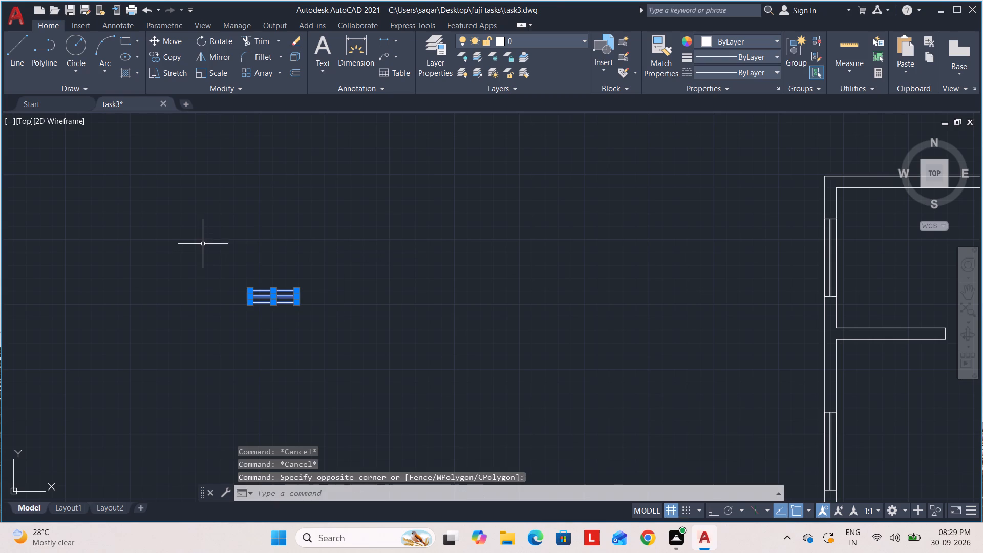
key("r")
key("o")
key("Return")
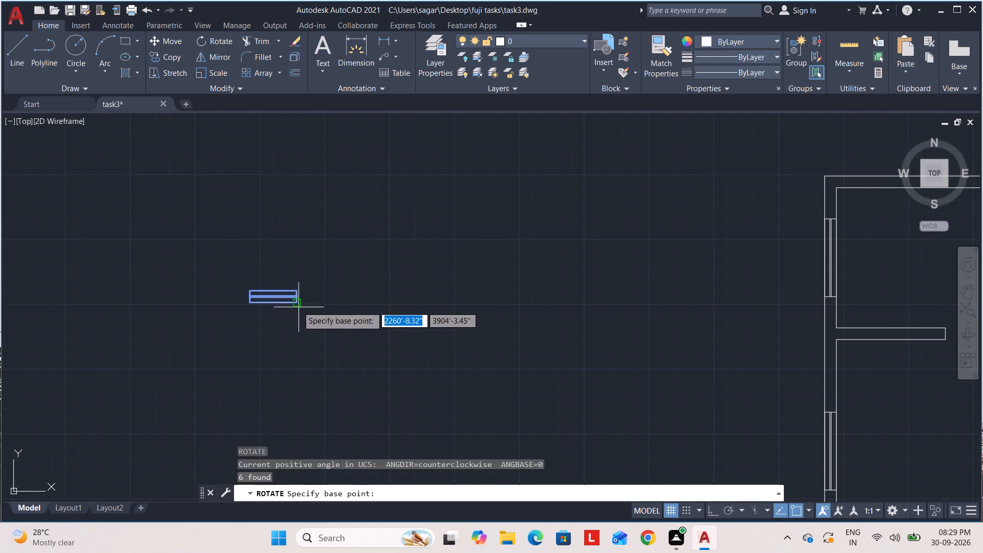
left_click(294, 297)
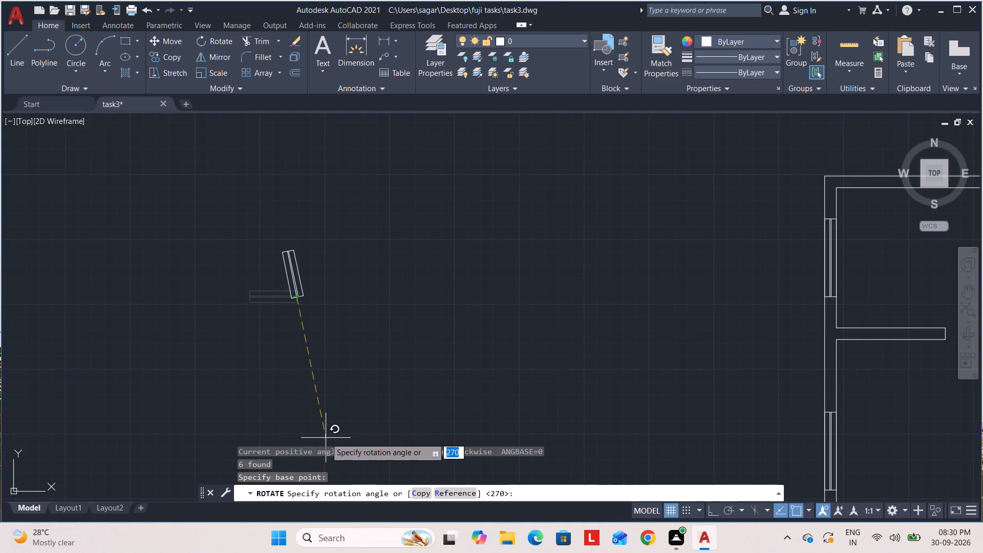
key("F8")
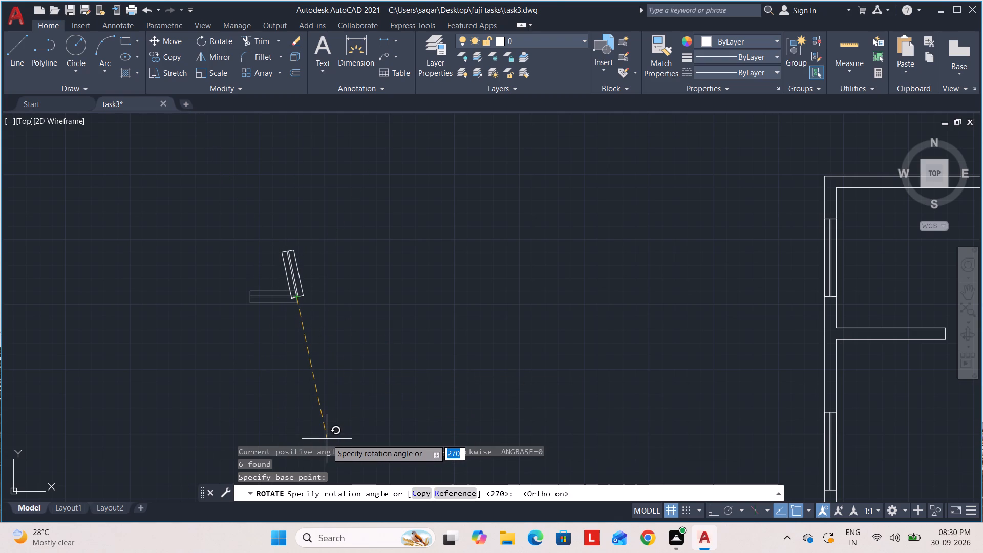
left_click(303, 375)
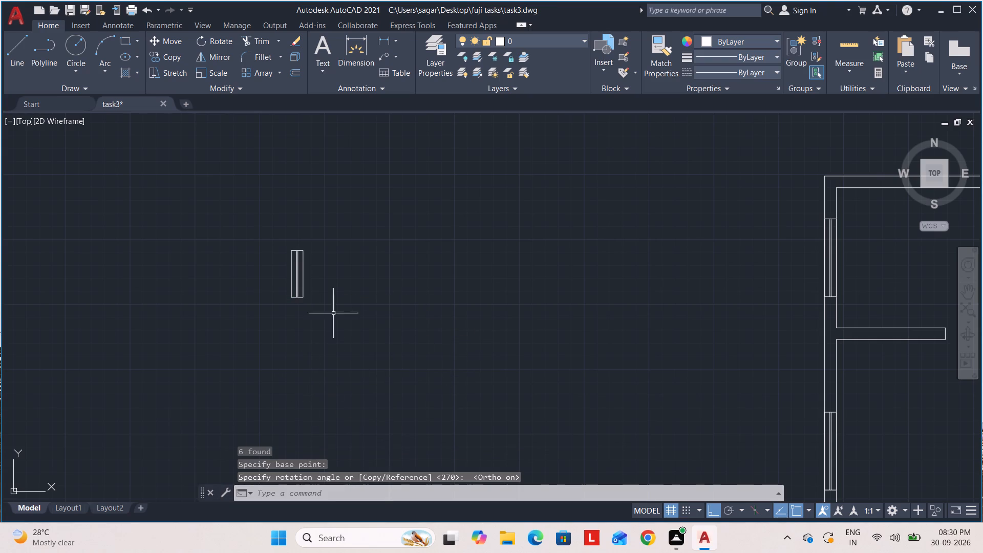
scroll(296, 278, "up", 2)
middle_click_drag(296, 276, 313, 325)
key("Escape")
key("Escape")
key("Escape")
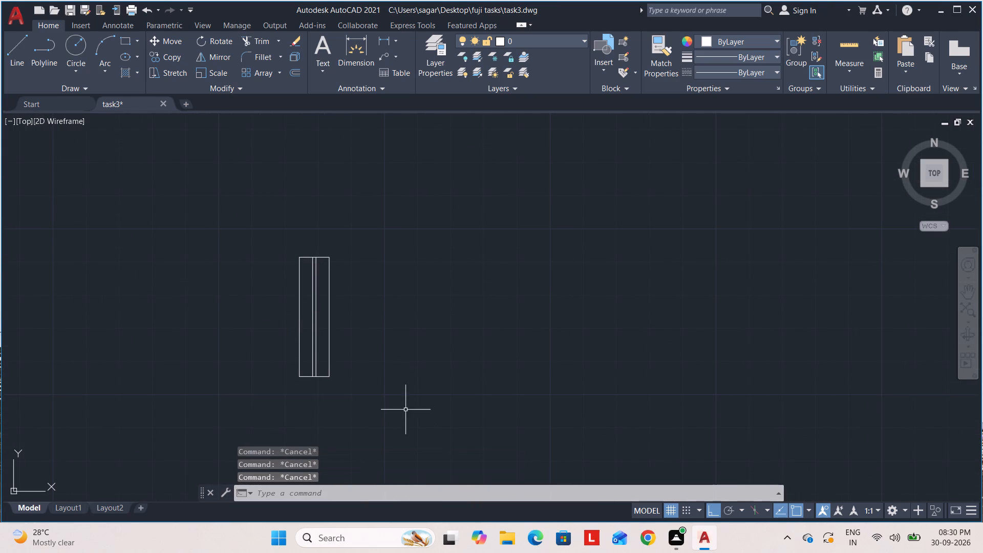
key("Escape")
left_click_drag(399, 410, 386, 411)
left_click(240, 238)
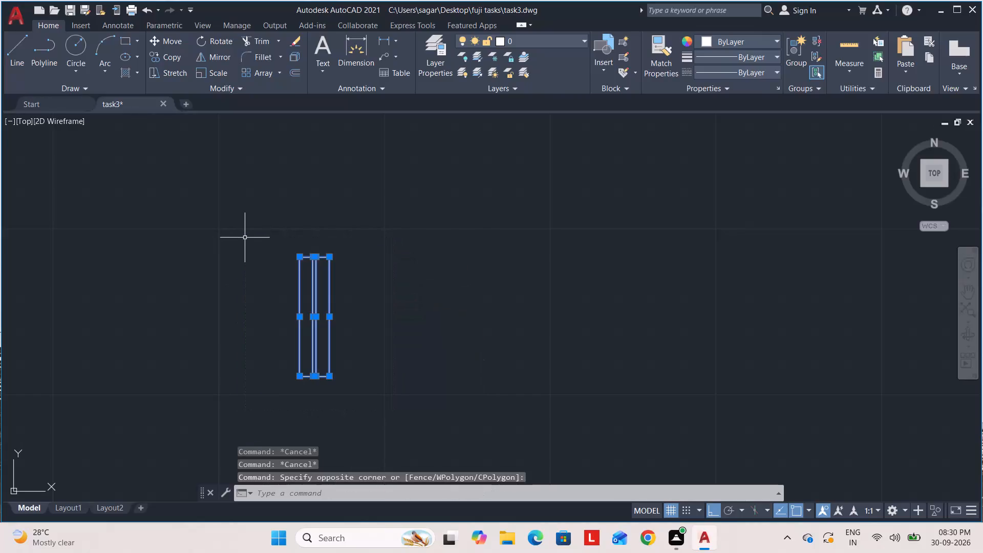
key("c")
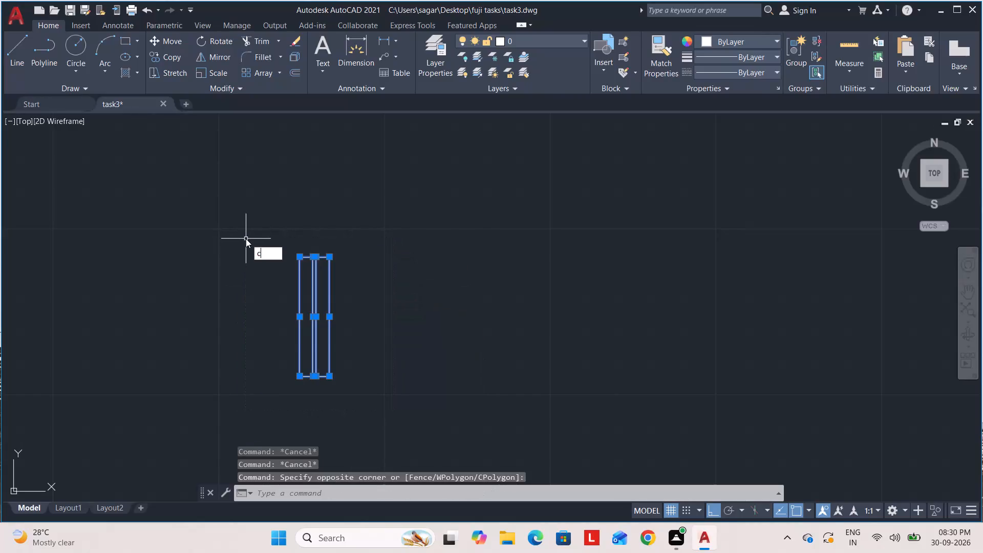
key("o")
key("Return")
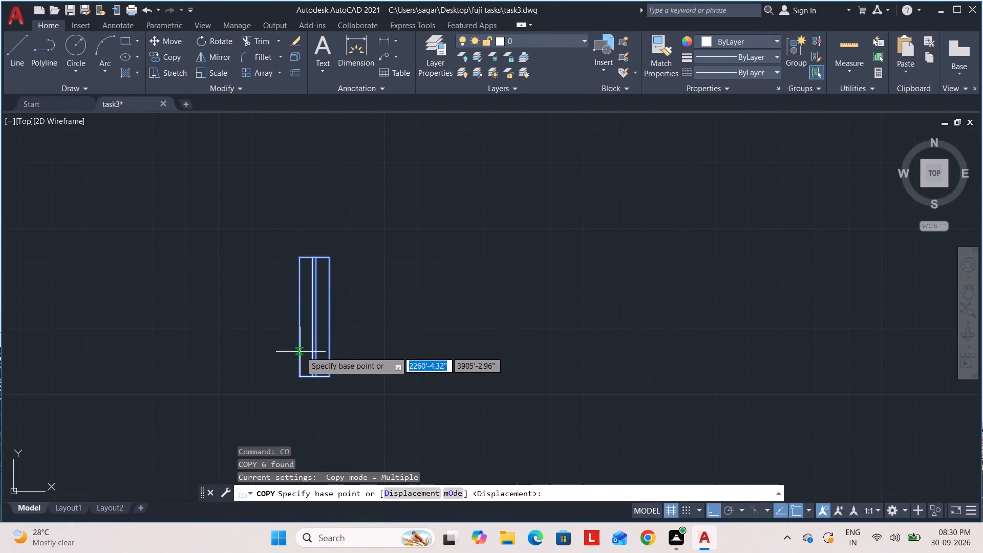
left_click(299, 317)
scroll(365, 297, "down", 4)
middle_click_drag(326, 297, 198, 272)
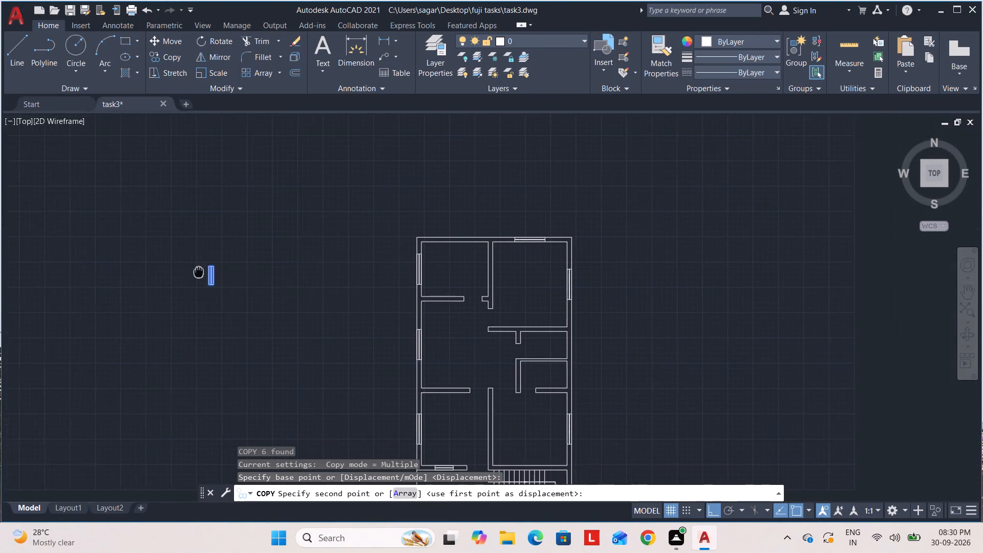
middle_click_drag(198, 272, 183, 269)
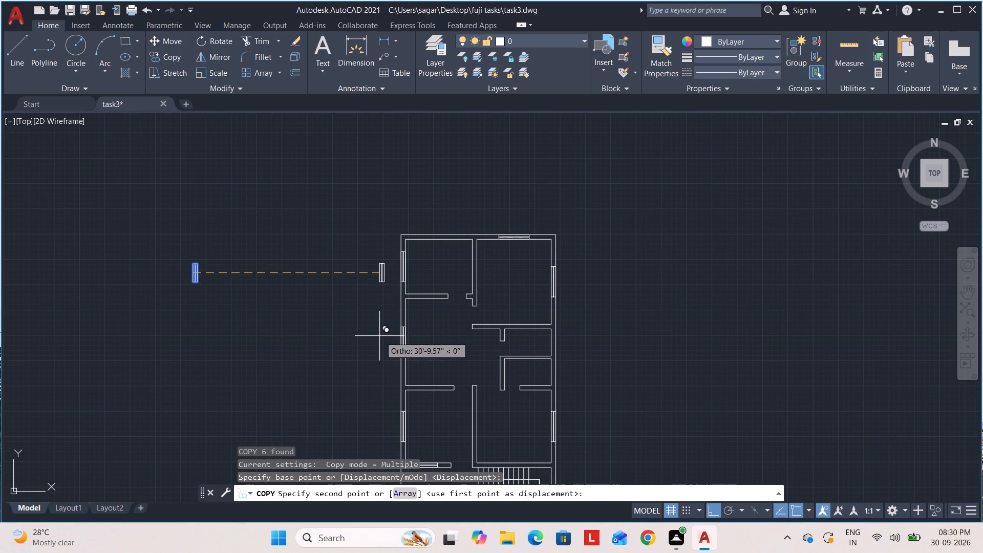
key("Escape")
Offset the top end line of the loose vertical window symbol 2' downward.
scroll(201, 281, "up", 5)
middle_click_drag(252, 291, 482, 397)
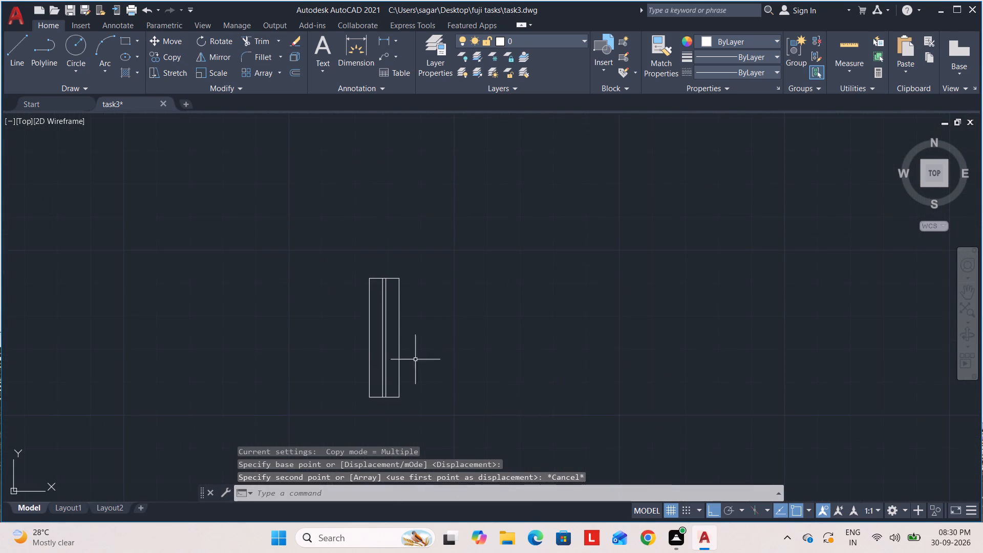
middle_click_drag(444, 349, 417, 274)
scroll(344, 287, "up", 1)
middle_click_drag(344, 286, 450, 281)
scroll(436, 283, "up", 1)
middle_click_drag(375, 316, 328, 350)
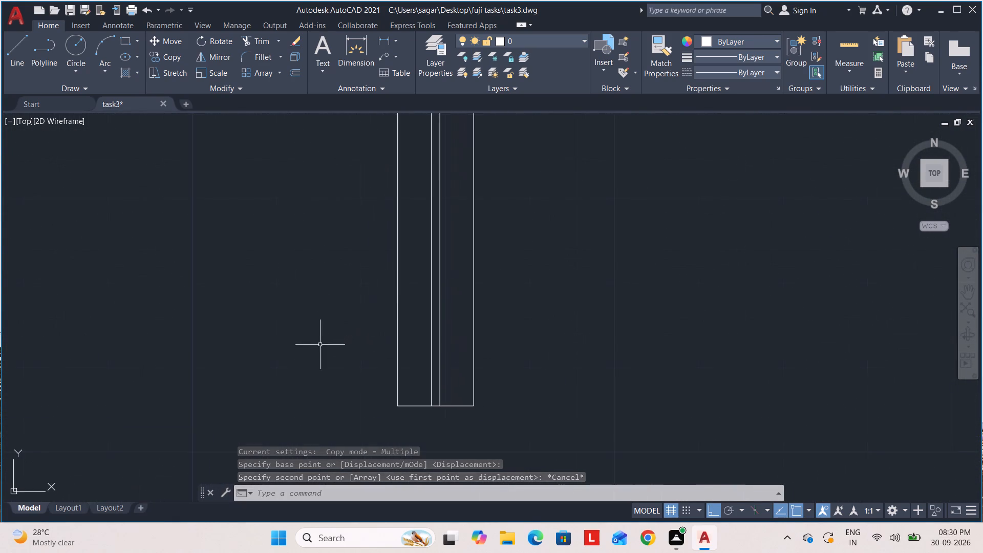
scroll(494, 284, "down", 1)
middle_click_drag(489, 297, 441, 327)
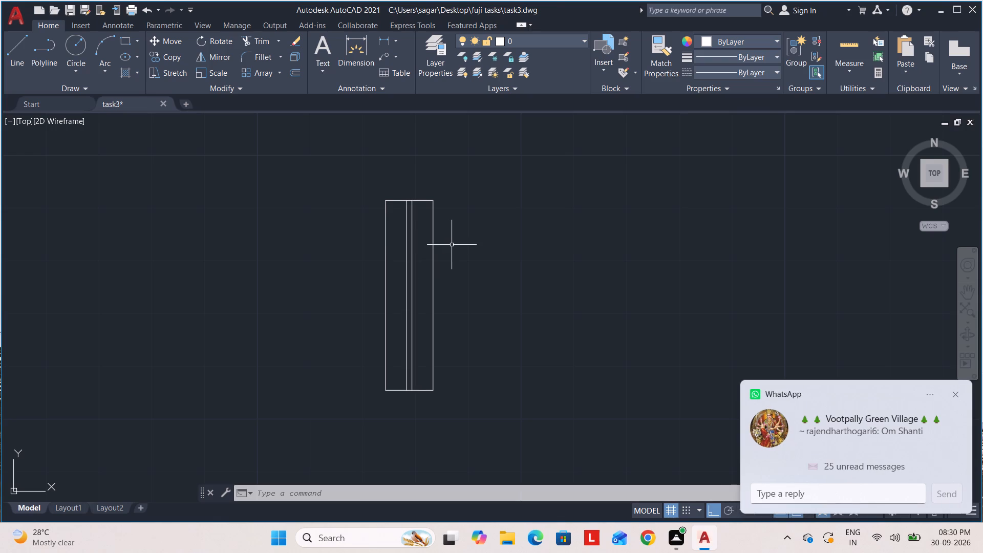
key("o")
key("Return")
key("Return")
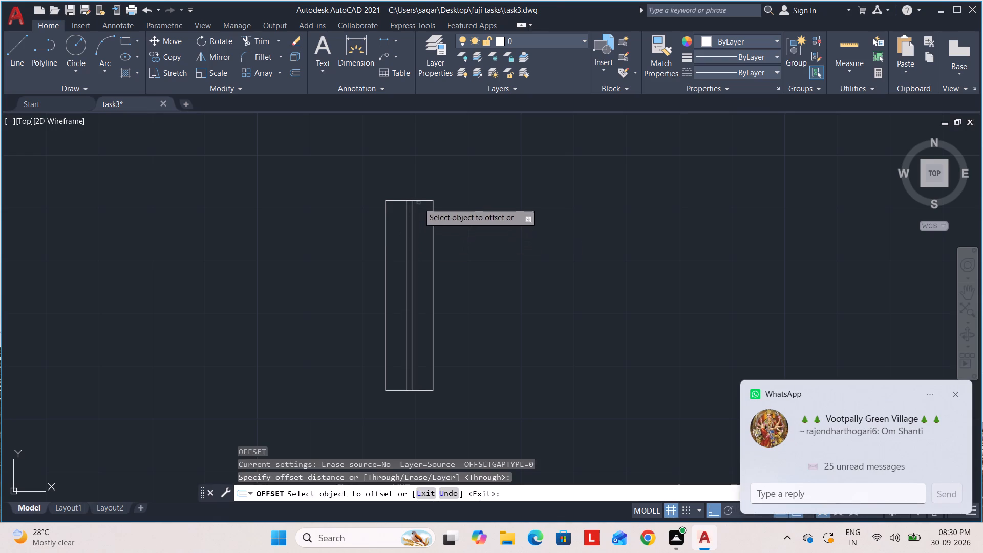
left_click(420, 200)
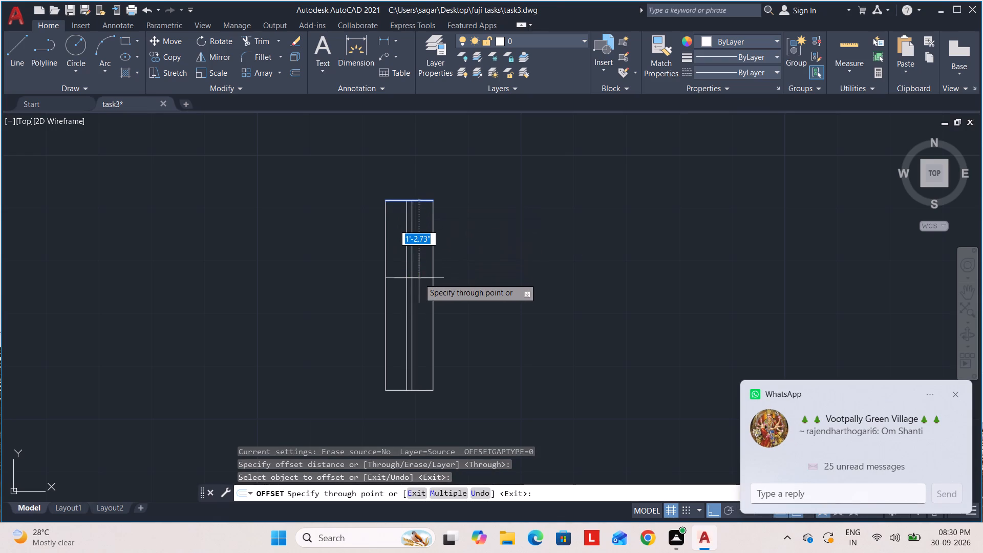
key("2")
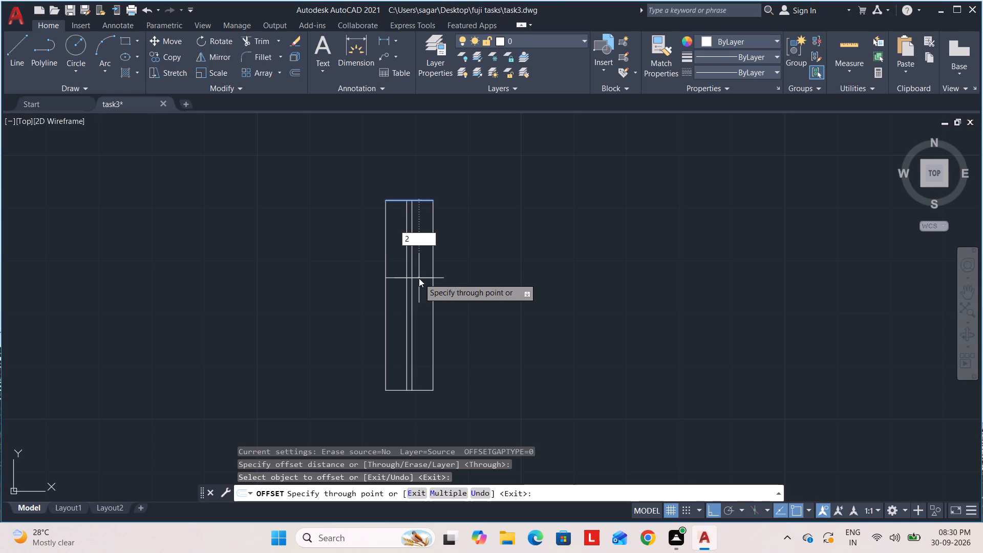
key("apostrophe")
key("Return")
key("Escape")
key("Escape")
key("Escape")
key("Escape")
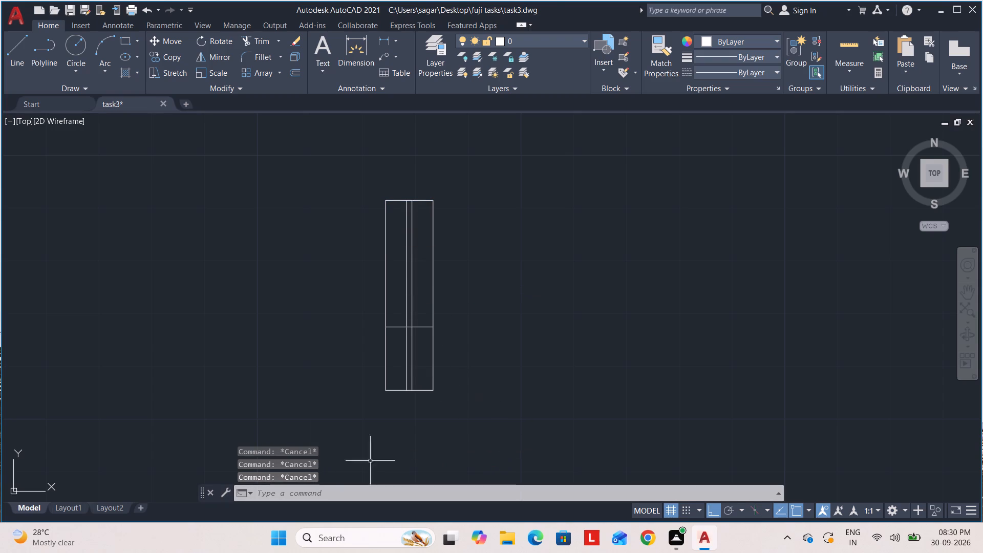
Trim away the part of the vertical window symbol below the offset line, leaving a 2' window.
middle_click_drag(451, 389, 404, 317)
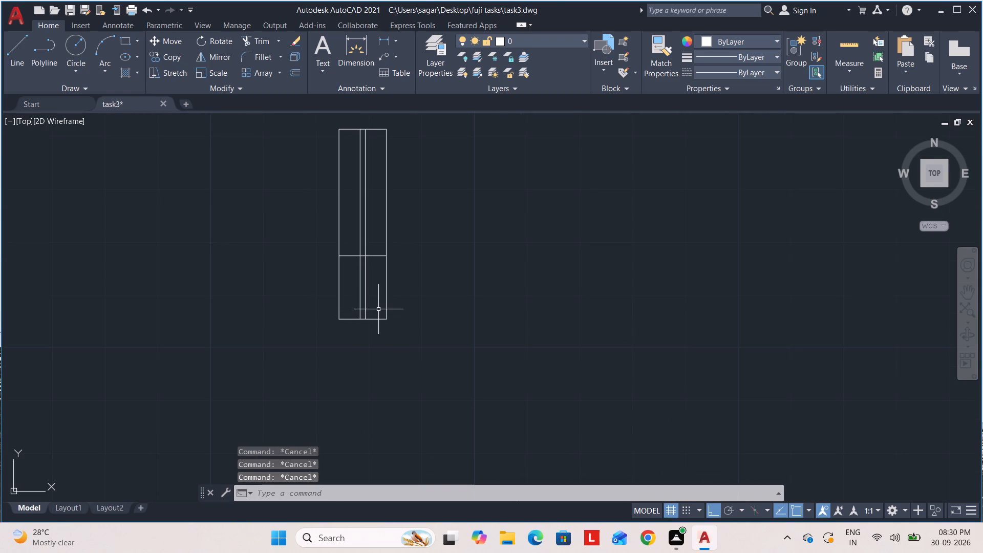
key("t")
key("r")
key("Return")
key("Return")
left_click(408, 289)
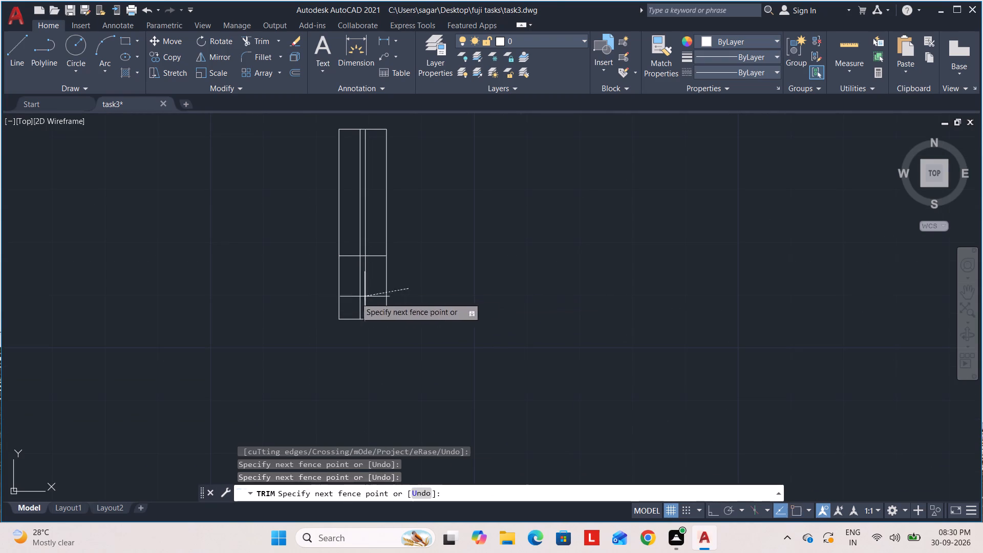
left_click(312, 293)
left_click_drag(376, 304, 368, 346)
key("Escape")
key("Escape")
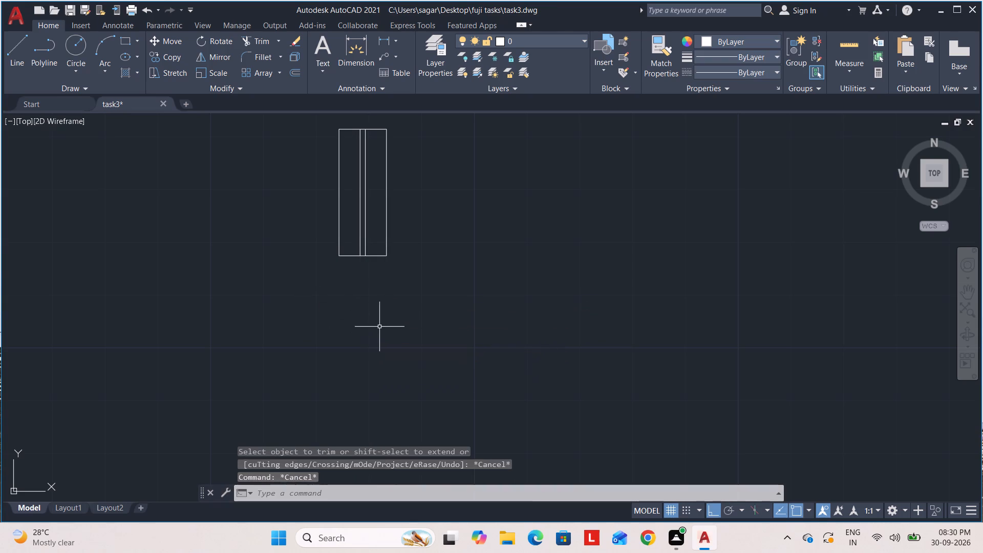
Copy the loose 2' window symbol by its left edge midpoint, Ortho off, to the right exterior wall of the upper small room.
middle_click_drag(376, 327, 363, 374)
key("Escape")
key("Escape")
left_click(422, 339)
left_click(307, 159)
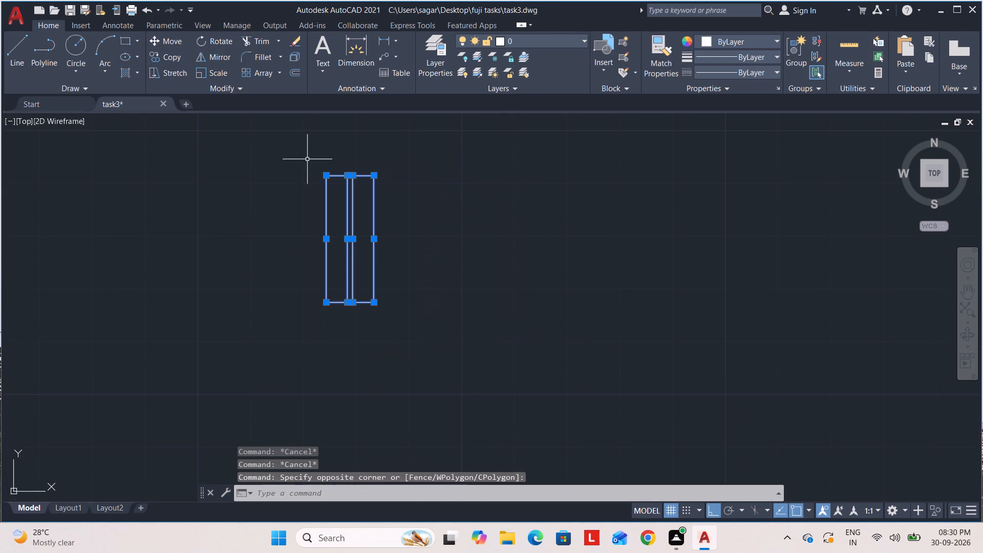
type("co")
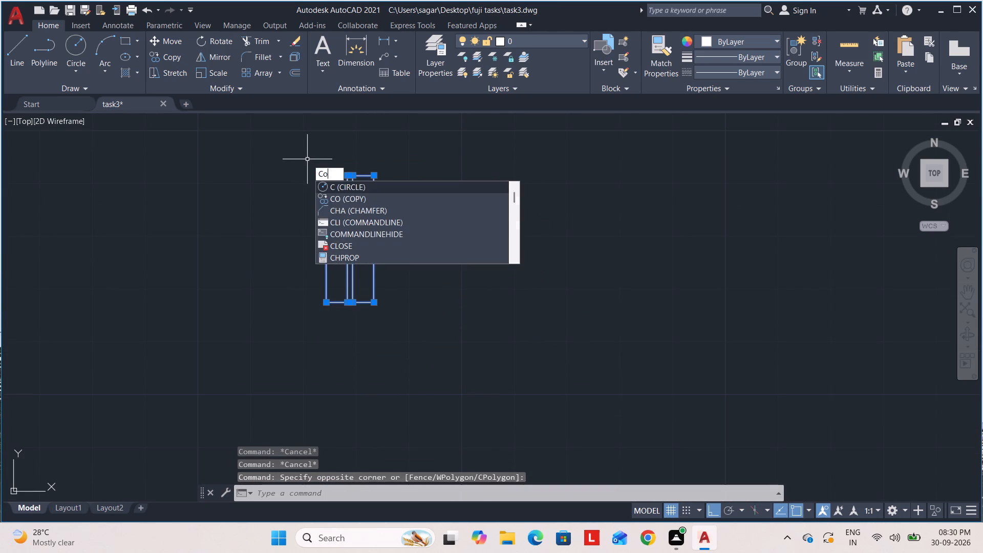
key("Return")
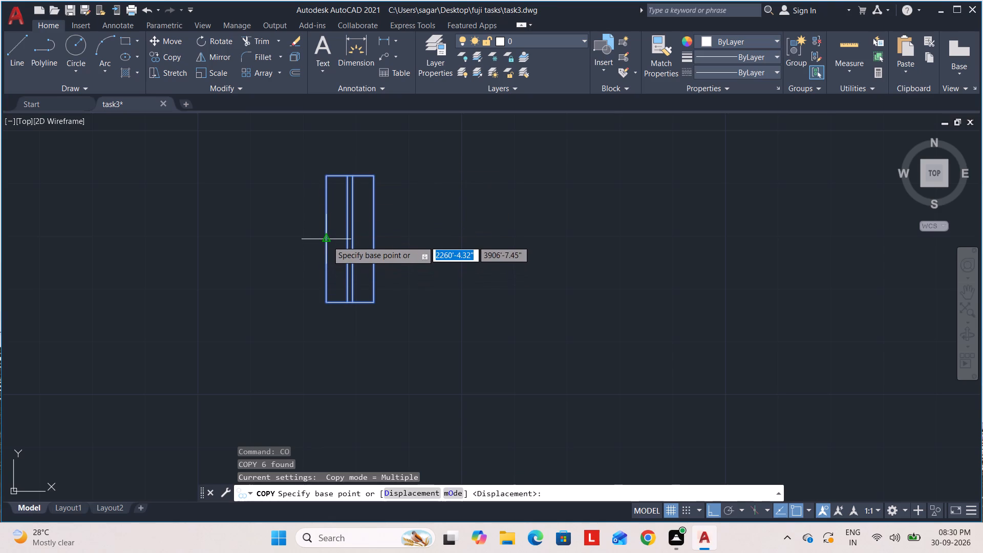
left_click(327, 240)
scroll(481, 212, "down", 4)
middle_click_drag(465, 219, 308, 250)
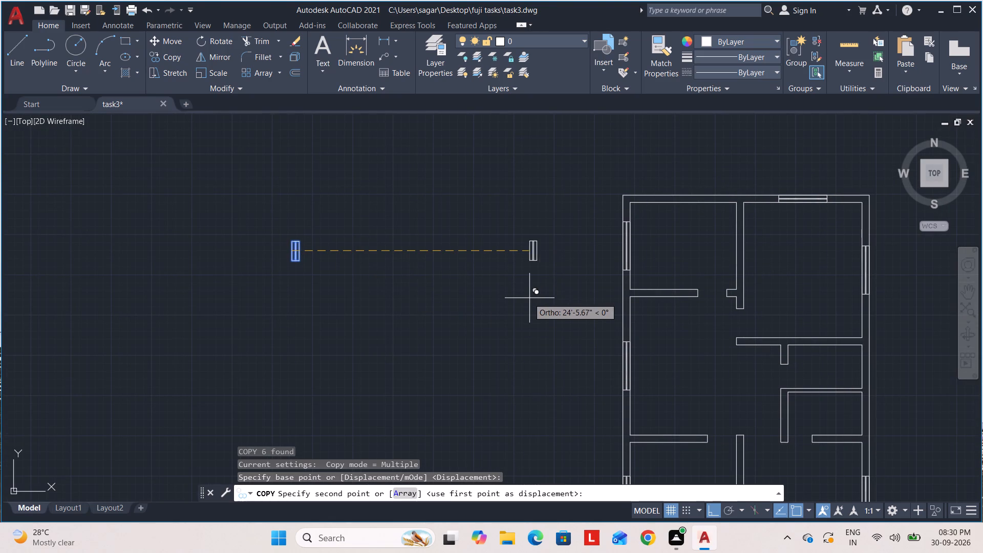
key("F8")
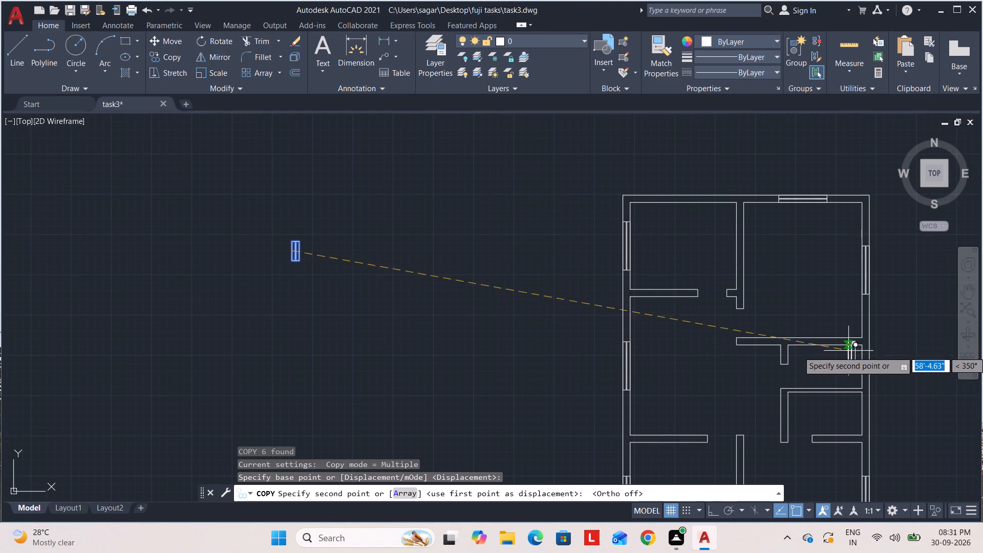
middle_click_drag(850, 352, 678, 278)
scroll(700, 308, "up", 5)
middle_click_drag(669, 285, 640, 322)
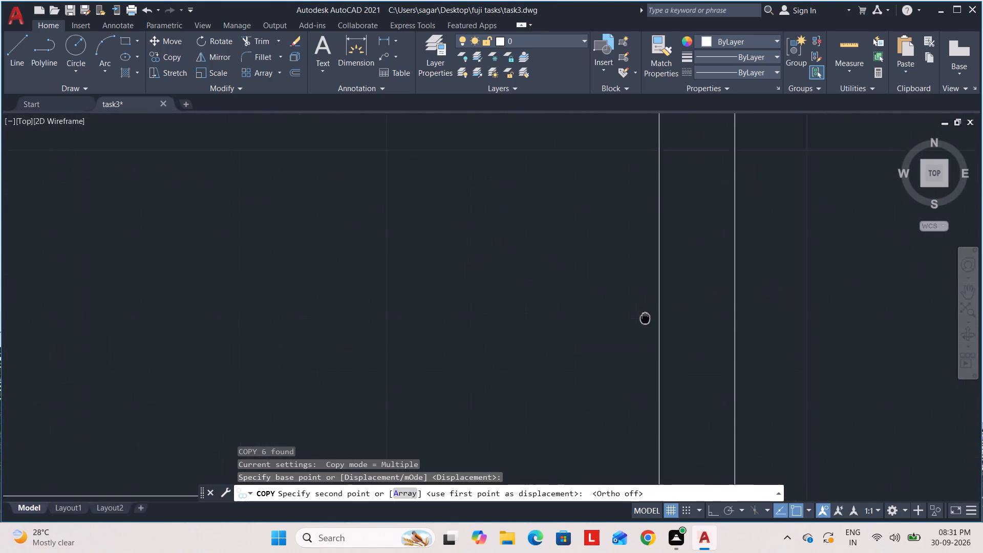
middle_click_drag(640, 322, 623, 329)
scroll(646, 280, "down", 3)
middle_click_drag(643, 284, 633, 299)
scroll(637, 292, "up", 2)
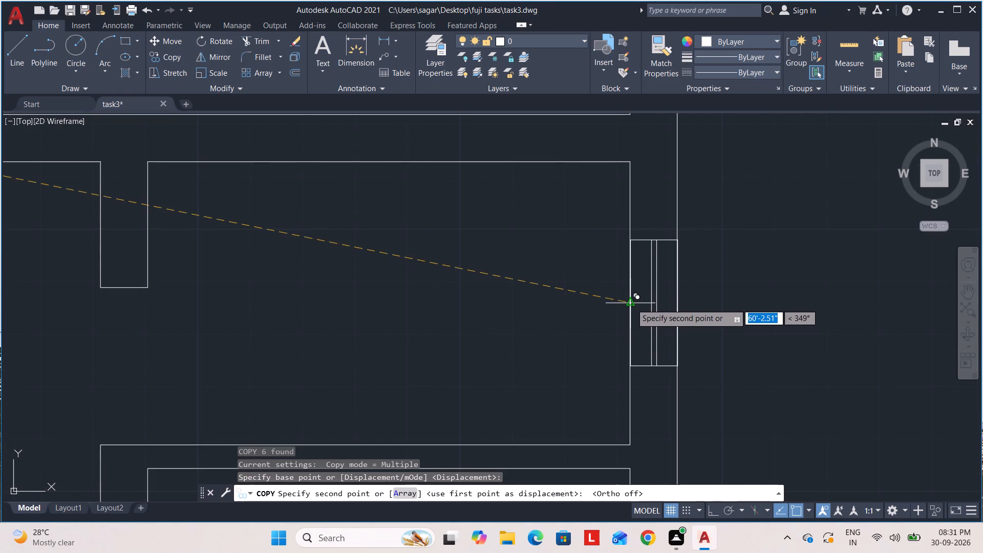
left_click(632, 307)
Place a second copy of the 2' window in the right exterior wall of the lower small room.
scroll(706, 304, "down", 2)
middle_click_drag(696, 300, 649, 214)
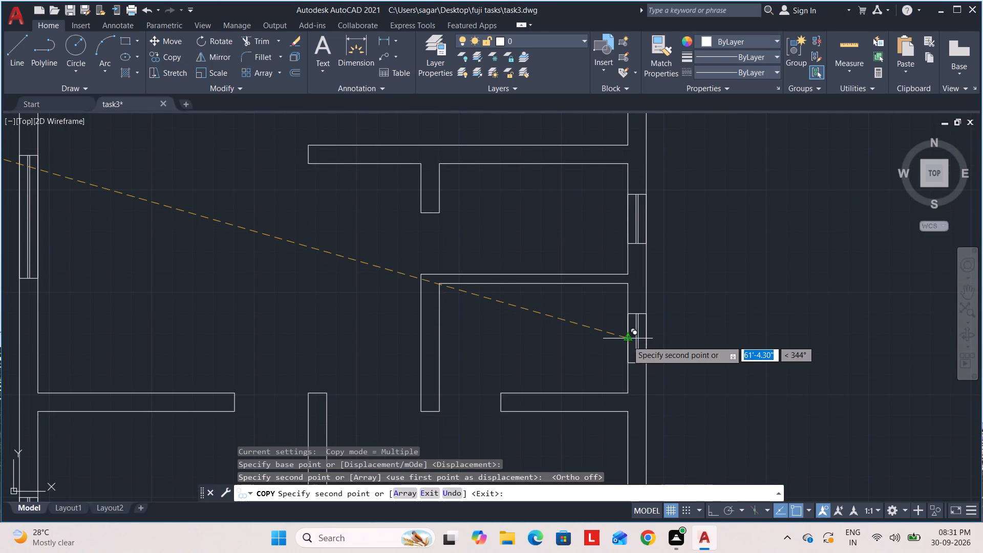
scroll(629, 341, "up", 4)
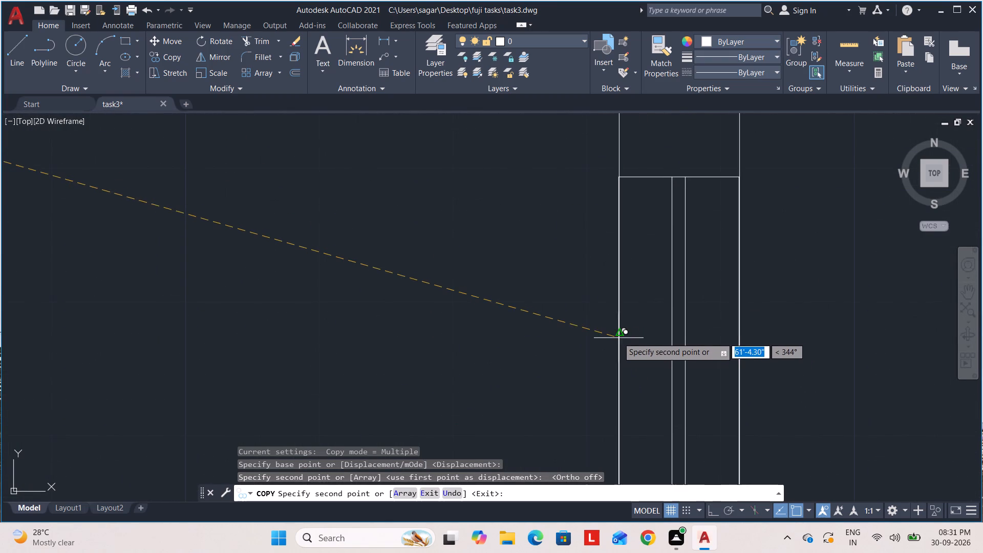
left_click(618, 331)
key("Escape")
key("Escape")
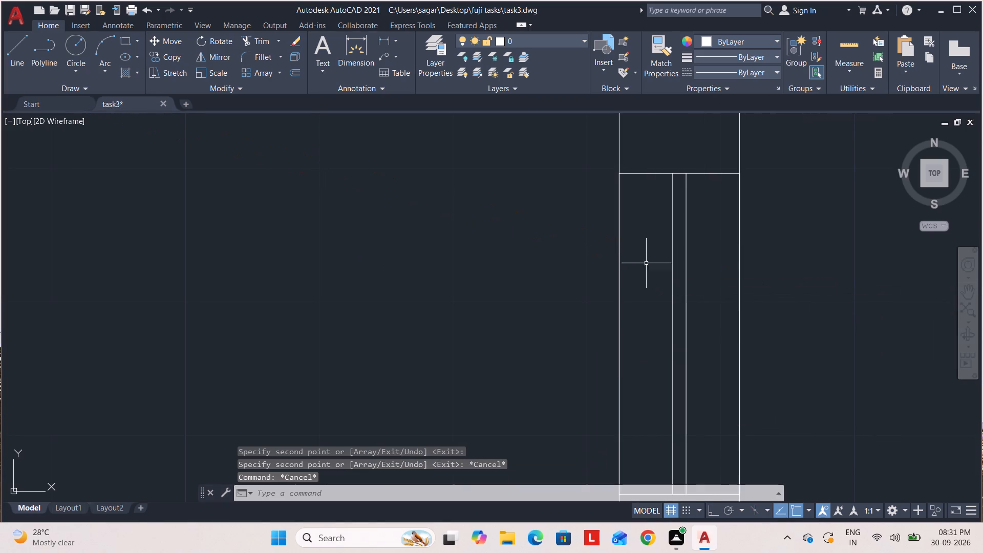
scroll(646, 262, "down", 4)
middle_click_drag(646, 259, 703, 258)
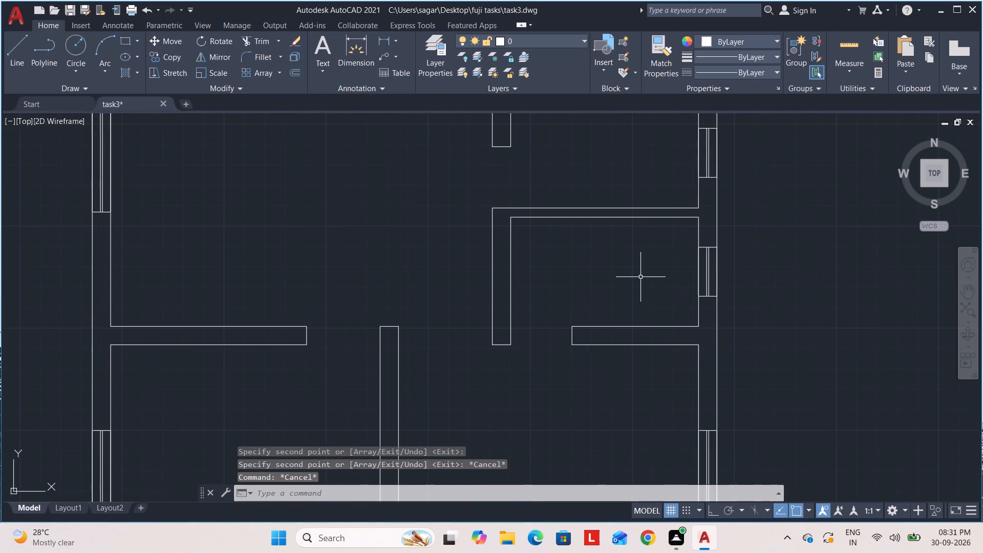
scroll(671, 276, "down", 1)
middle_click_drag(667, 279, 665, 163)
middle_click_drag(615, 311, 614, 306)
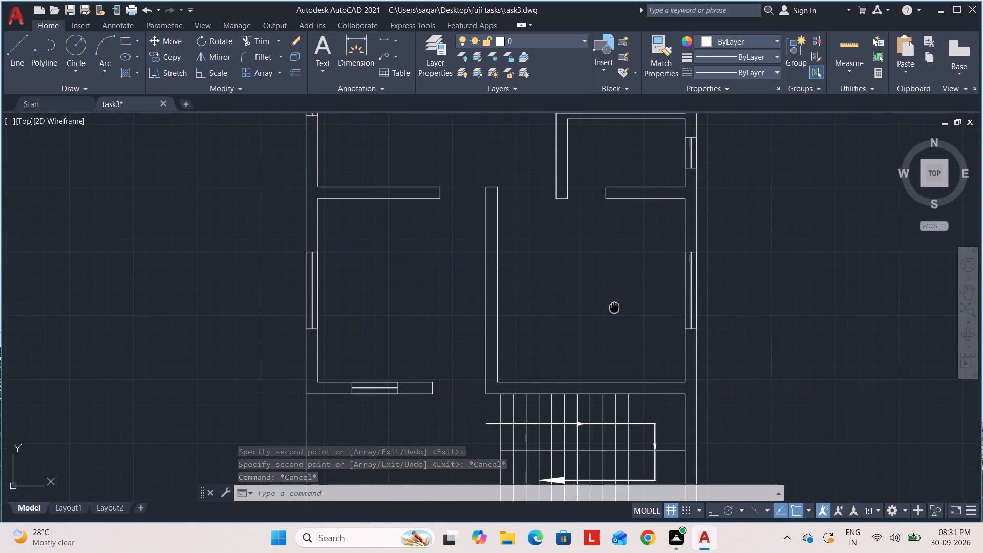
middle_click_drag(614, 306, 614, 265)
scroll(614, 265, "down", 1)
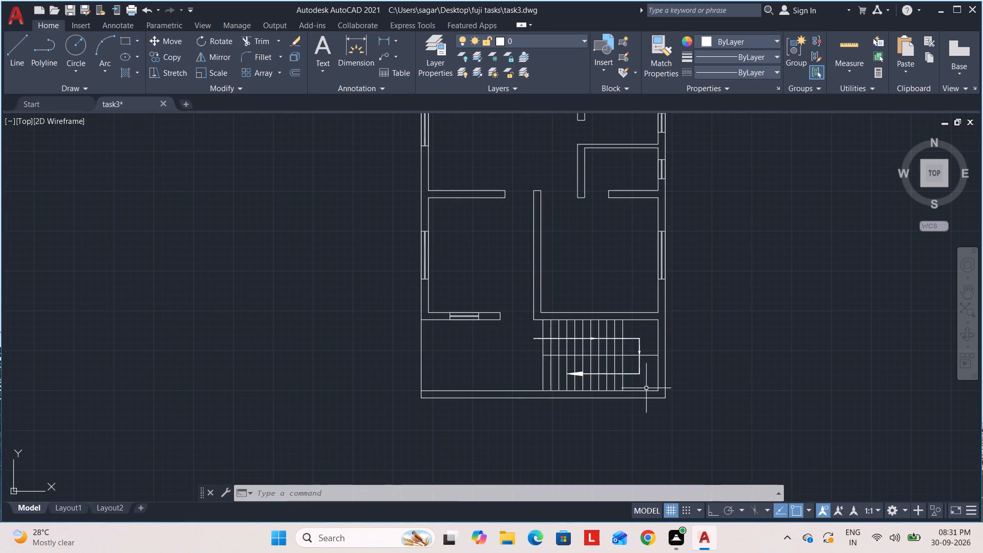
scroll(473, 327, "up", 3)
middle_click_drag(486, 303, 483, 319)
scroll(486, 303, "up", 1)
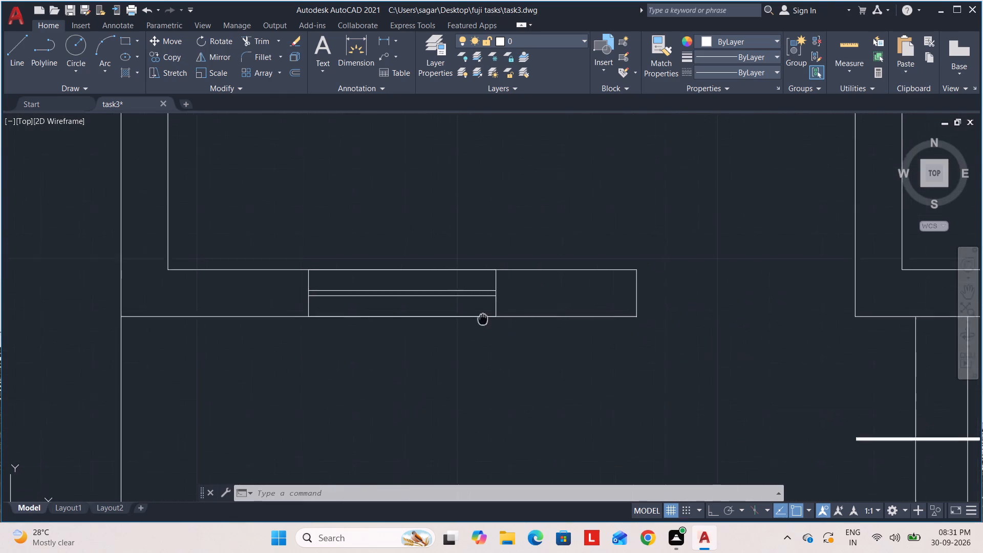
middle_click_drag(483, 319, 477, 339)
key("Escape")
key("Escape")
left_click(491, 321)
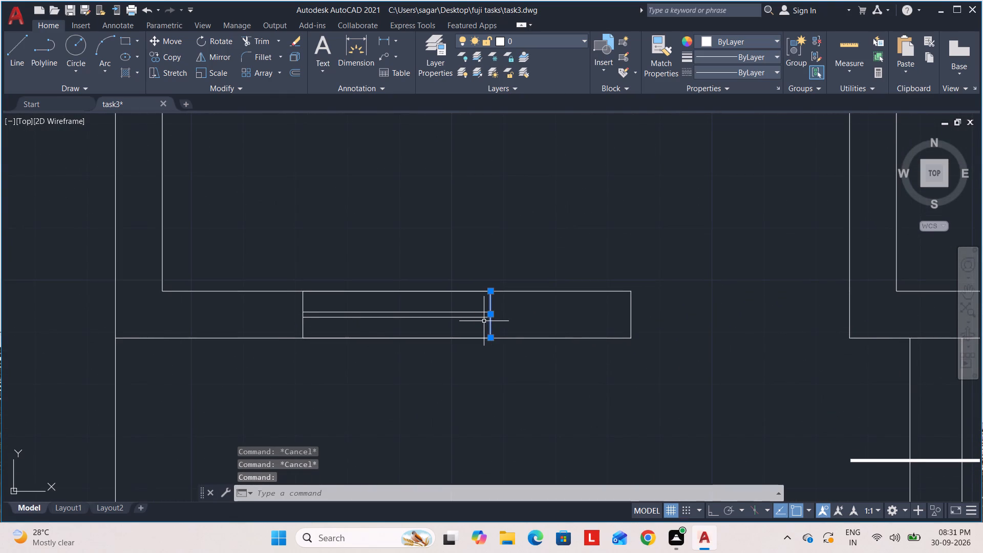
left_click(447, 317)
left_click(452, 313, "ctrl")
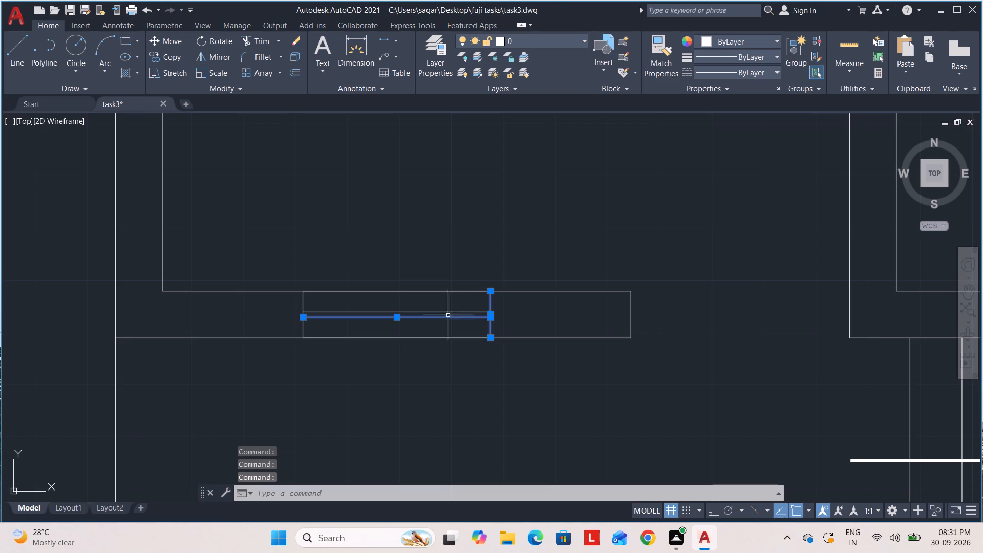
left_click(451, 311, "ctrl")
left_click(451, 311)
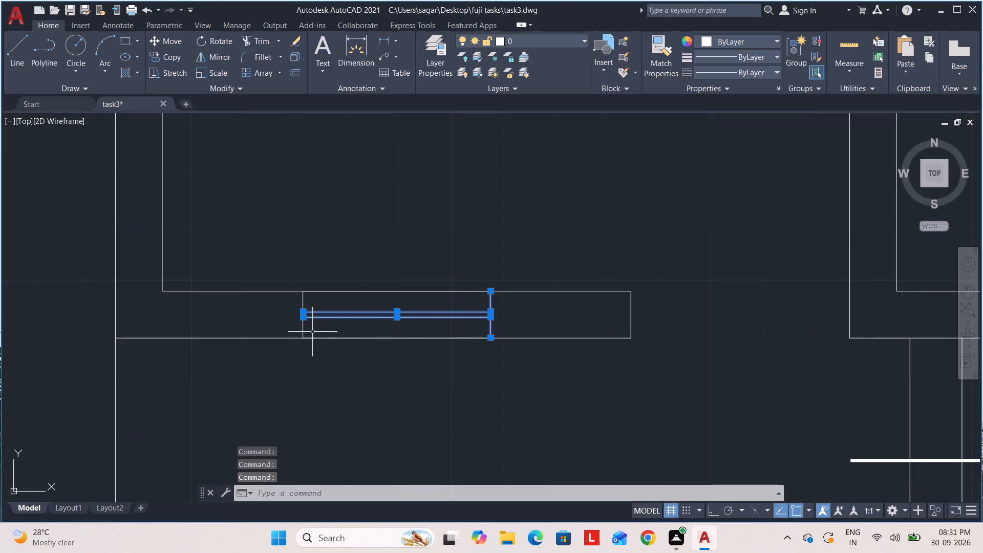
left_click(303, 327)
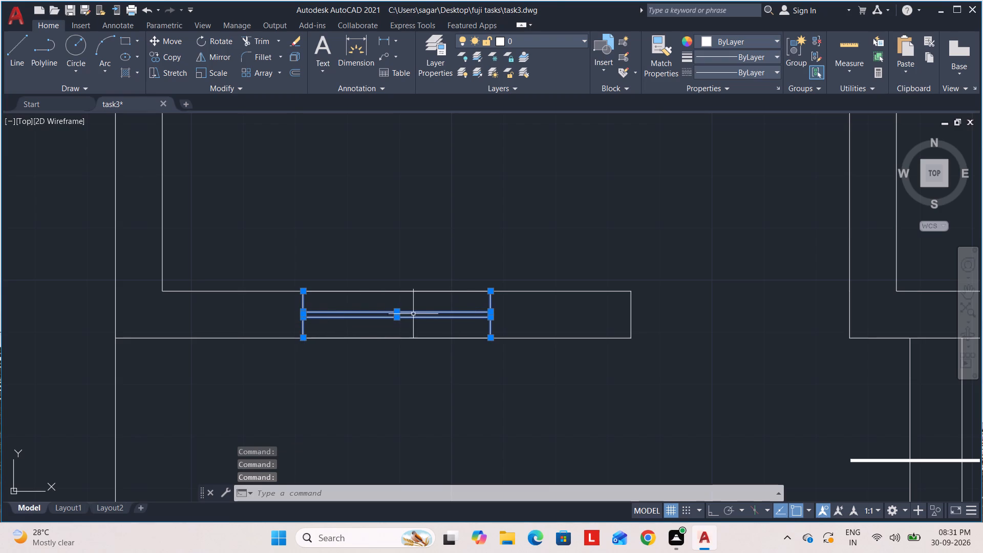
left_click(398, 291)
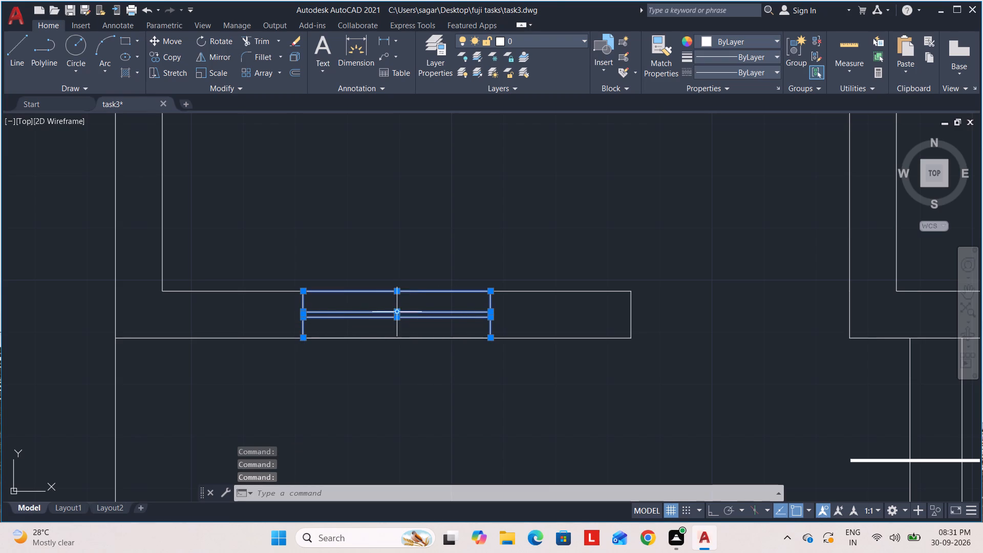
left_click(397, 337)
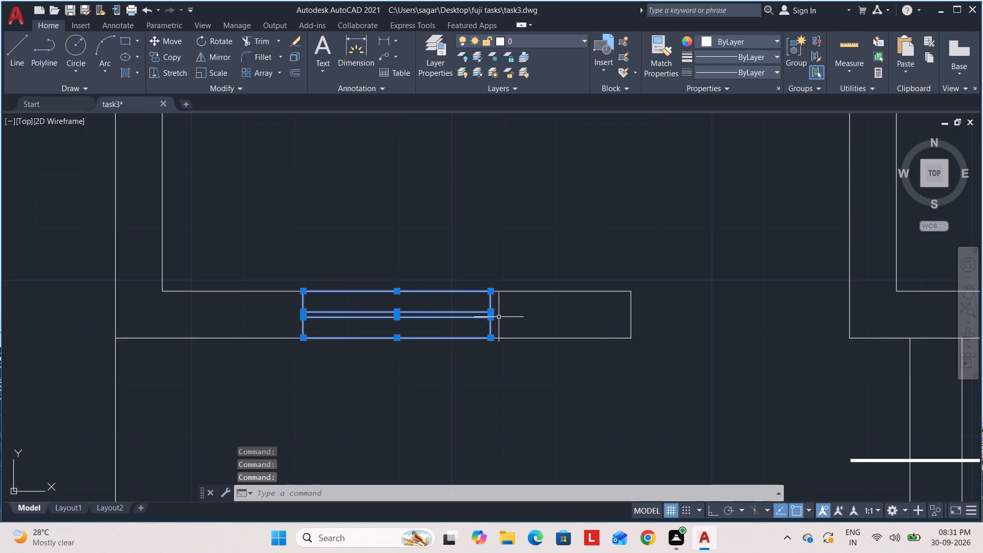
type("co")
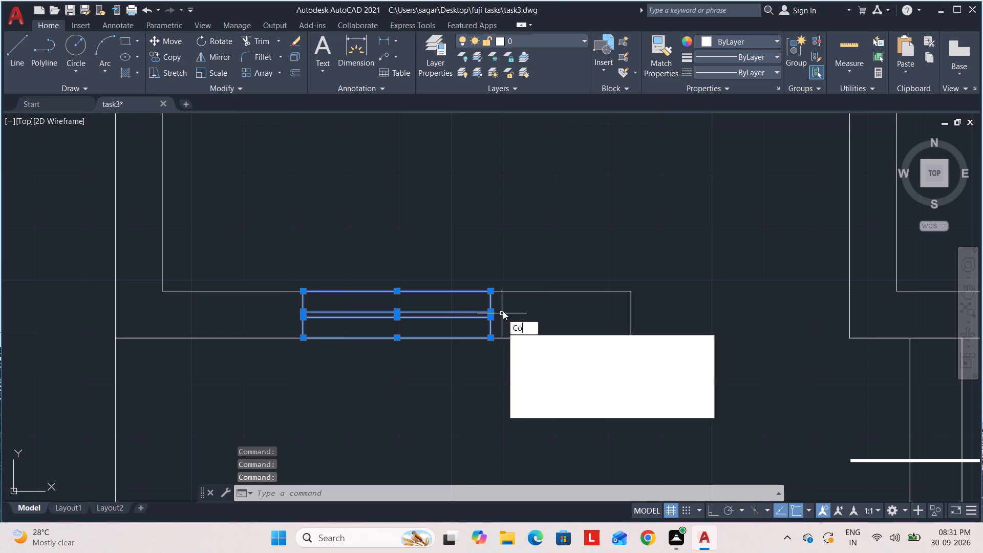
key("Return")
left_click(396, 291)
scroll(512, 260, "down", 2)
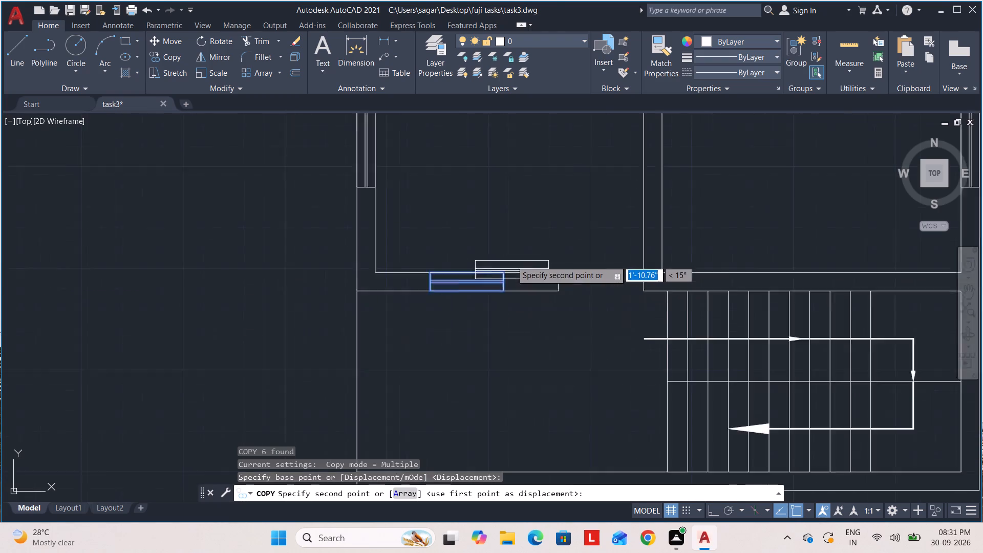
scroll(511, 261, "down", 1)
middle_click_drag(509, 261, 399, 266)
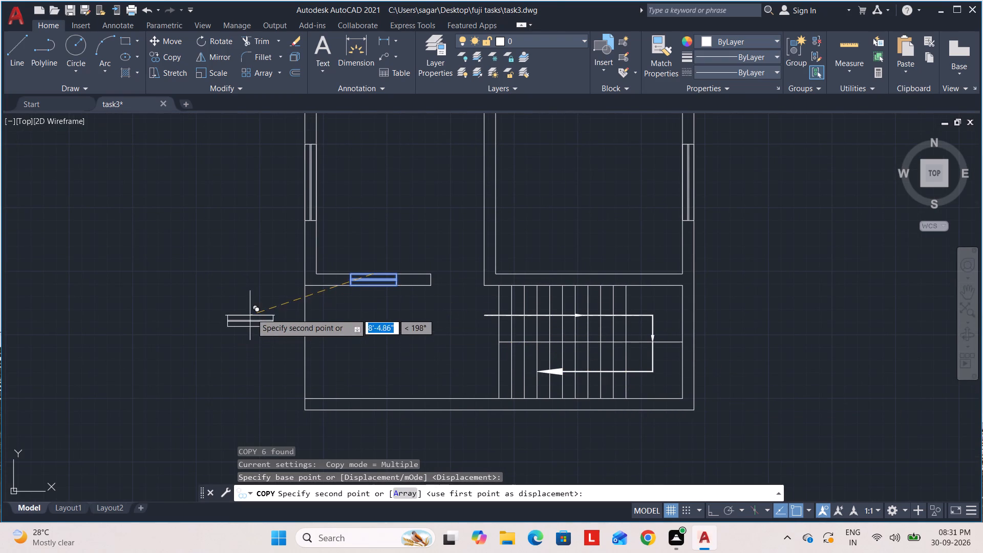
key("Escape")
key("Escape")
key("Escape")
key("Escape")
Delete the loose vertical 2' window symbol lying outside the floor plan.
scroll(373, 310, "down", 1)
middle_click_drag(372, 307, 308, 305)
scroll(436, 302, "down", 1)
middle_click_drag(436, 304, 581, 381)
middle_click_drag(204, 245, 244, 302)
scroll(338, 242, "up", 3)
middle_click_drag(344, 248, 421, 320)
left_click_drag(444, 355, 338, 327)
left_click(187, 206)
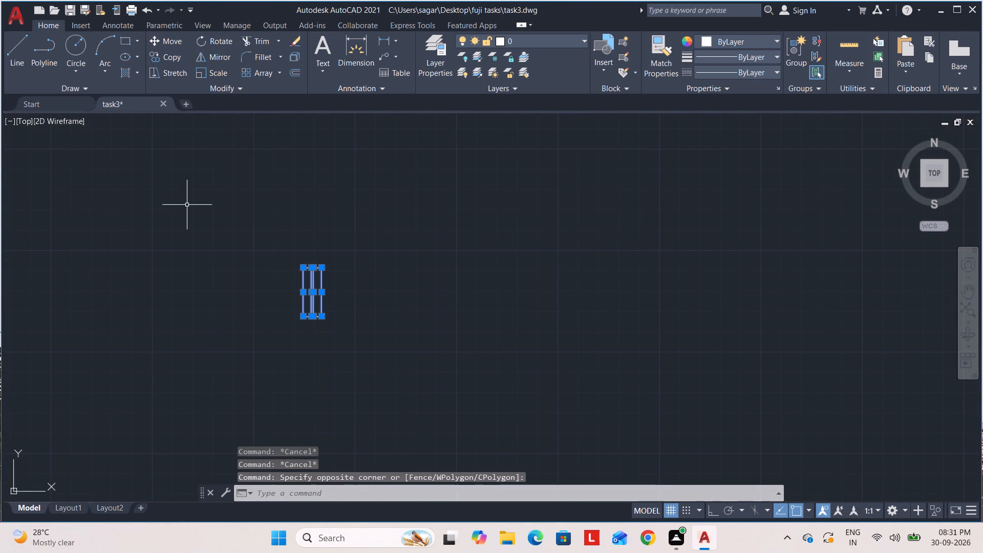
key("Delete")
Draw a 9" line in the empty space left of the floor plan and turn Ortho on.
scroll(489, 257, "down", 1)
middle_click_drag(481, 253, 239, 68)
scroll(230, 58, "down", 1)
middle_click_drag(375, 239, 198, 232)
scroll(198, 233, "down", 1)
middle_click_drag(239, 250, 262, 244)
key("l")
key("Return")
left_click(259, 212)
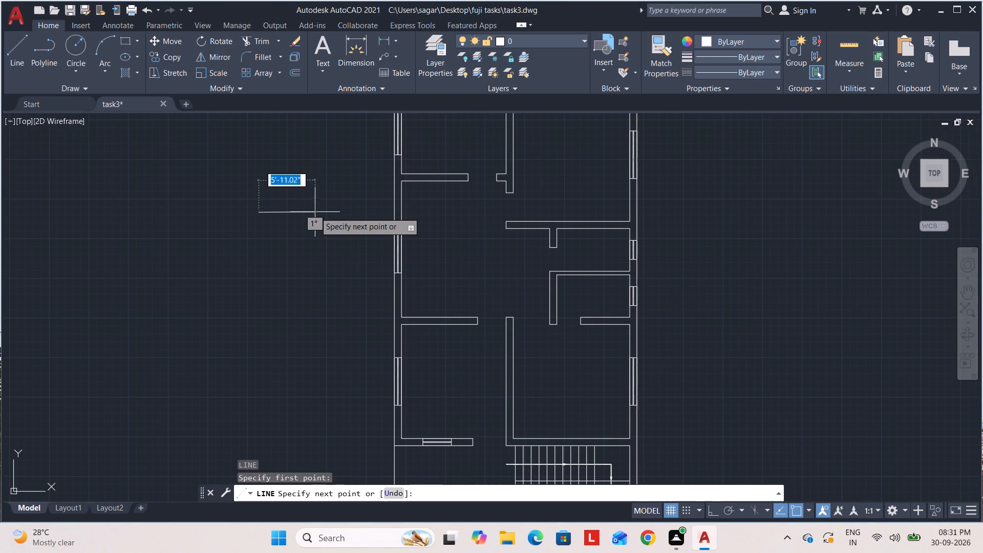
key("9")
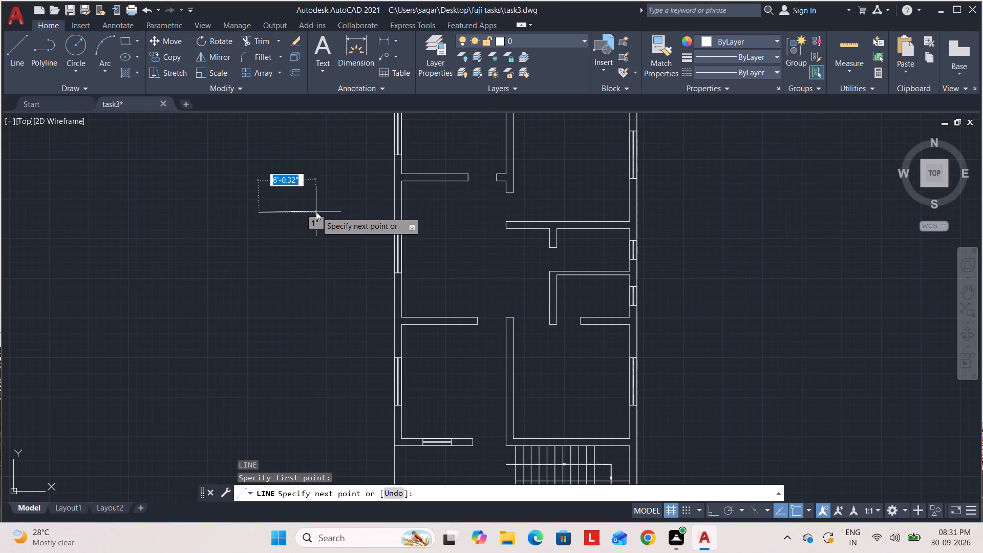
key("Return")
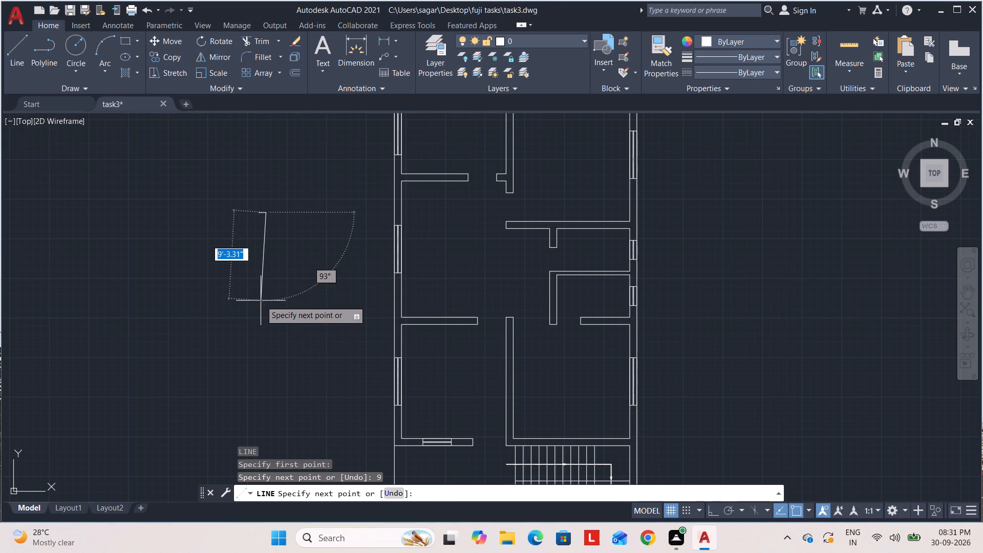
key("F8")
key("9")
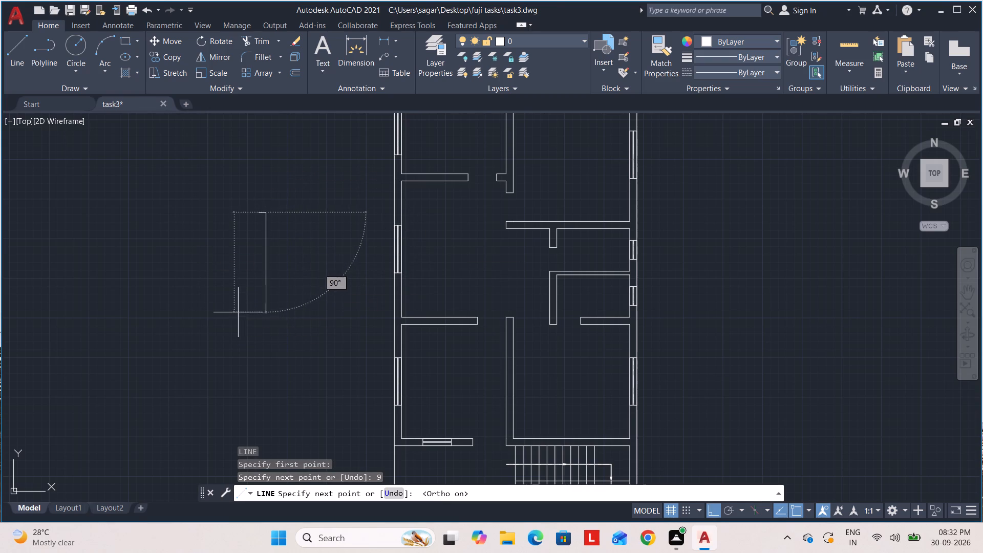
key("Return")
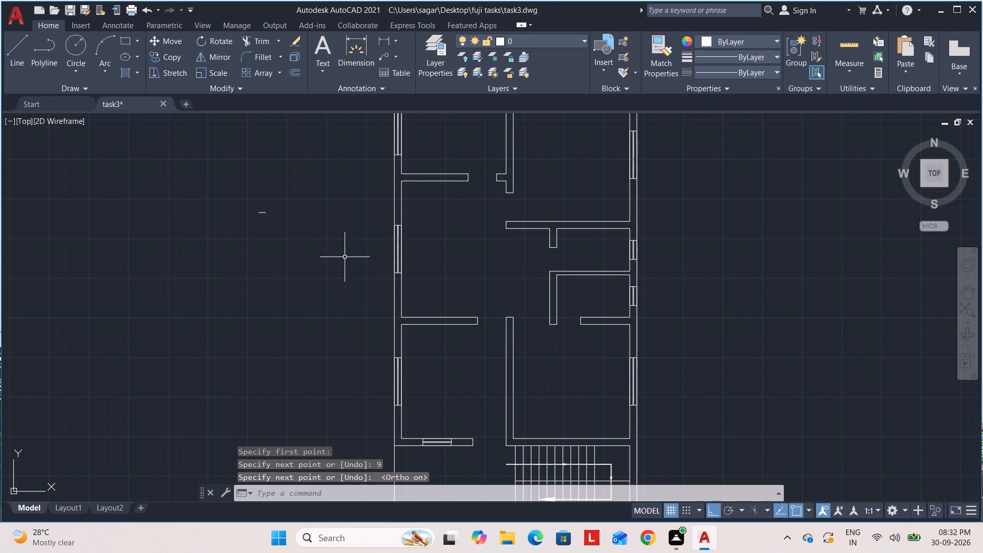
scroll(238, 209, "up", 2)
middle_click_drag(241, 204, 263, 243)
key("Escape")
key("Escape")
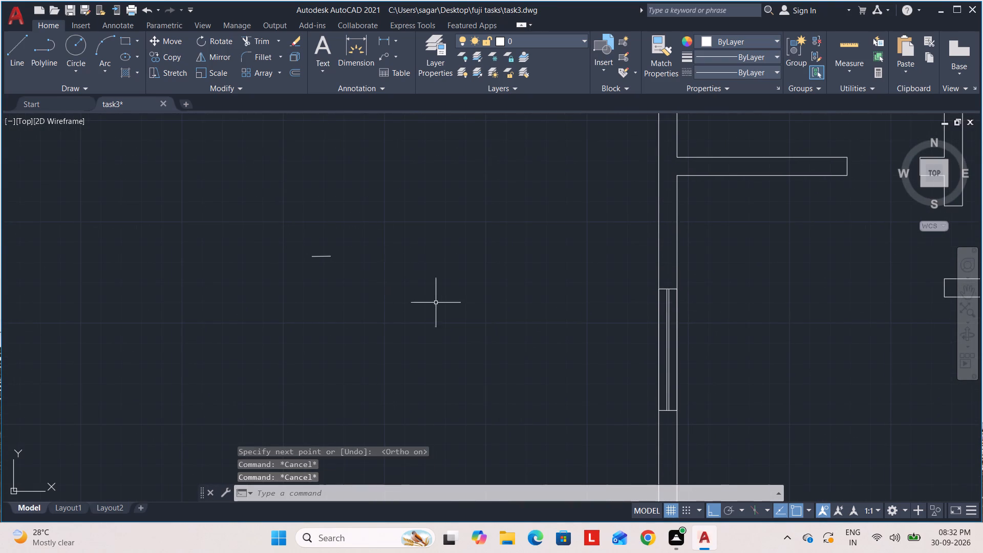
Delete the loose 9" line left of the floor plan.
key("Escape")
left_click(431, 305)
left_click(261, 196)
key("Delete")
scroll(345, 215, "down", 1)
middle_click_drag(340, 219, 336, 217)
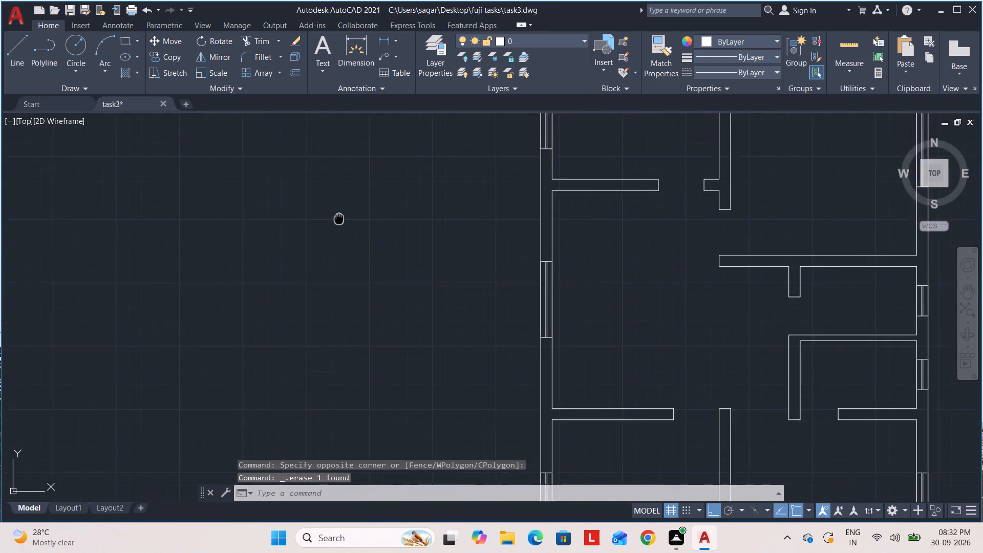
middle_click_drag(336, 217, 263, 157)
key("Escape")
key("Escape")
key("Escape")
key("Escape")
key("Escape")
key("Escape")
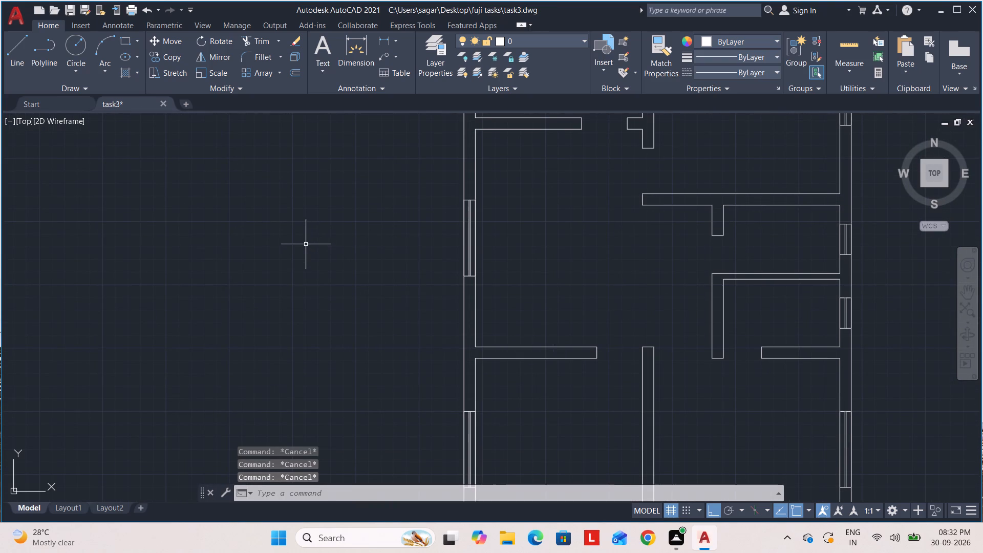
Draw a closed 9" by 9" square from lines in the empty space left of the floor plan.
middle_click_drag(281, 238, 294, 282)
key("l")
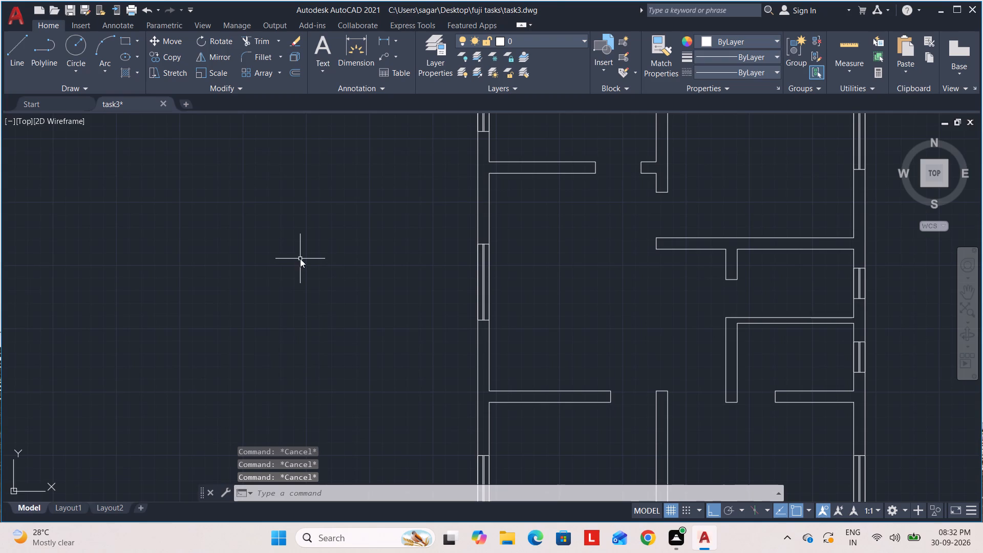
key("Return")
left_click(237, 222)
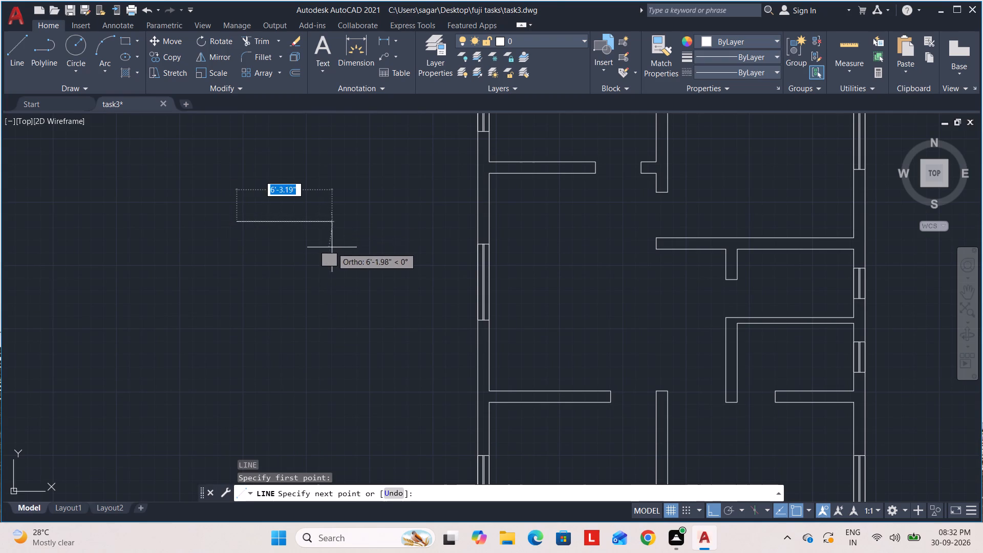
key("9")
key("Return")
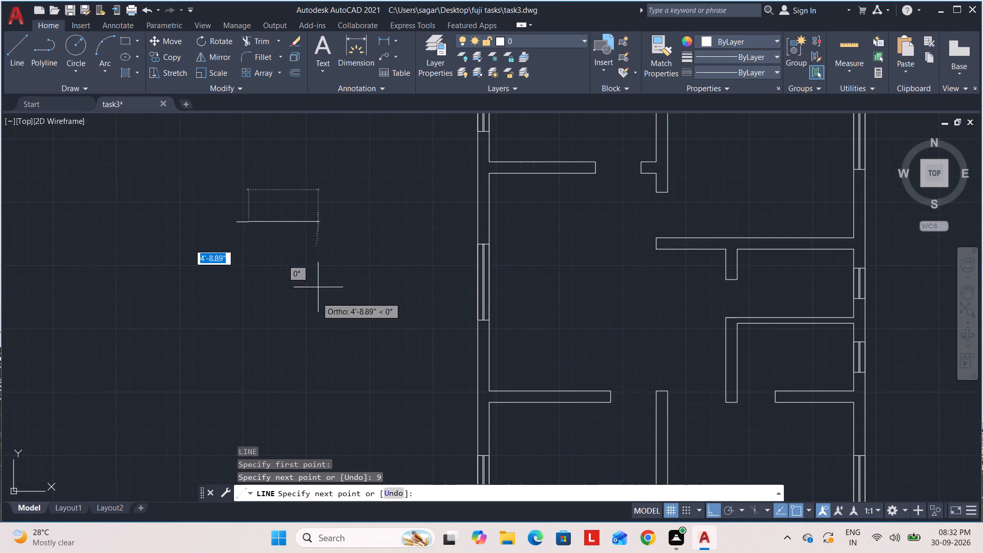
key("9")
key("Return")
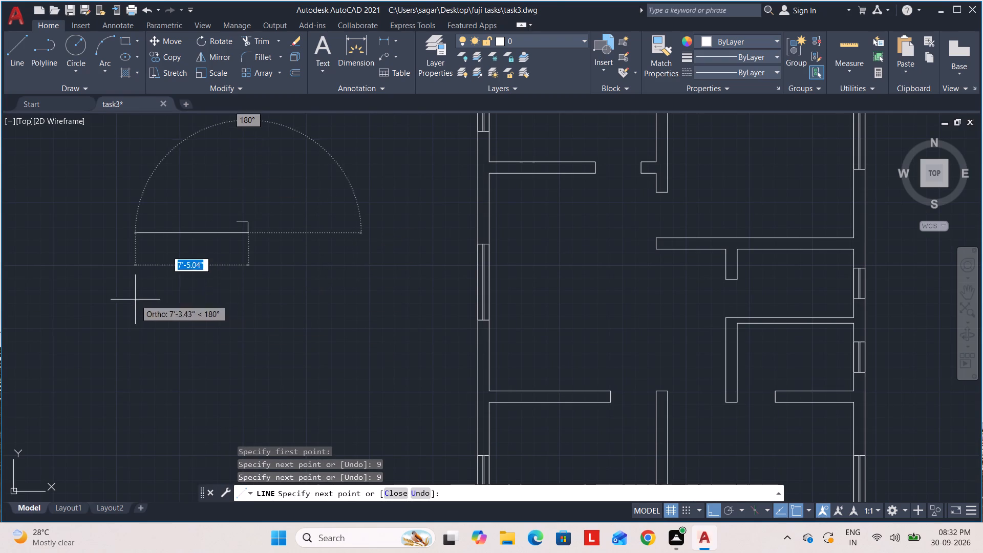
key("9")
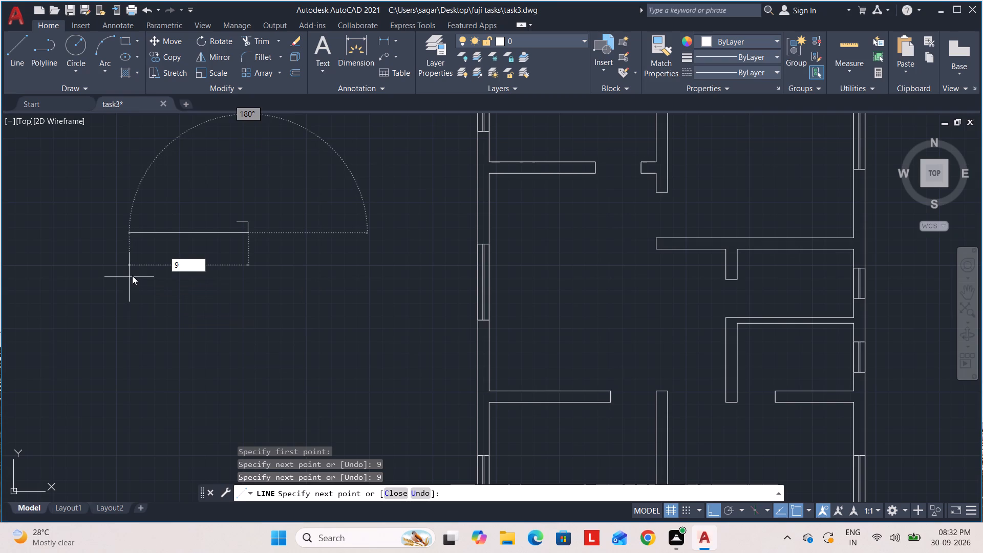
key("Return")
key("9")
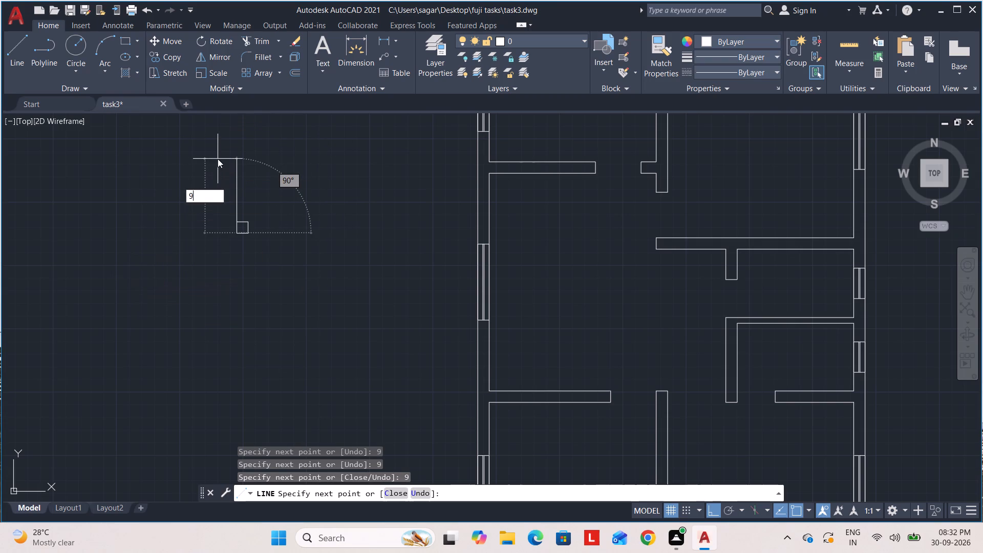
key("Return")
key("Escape")
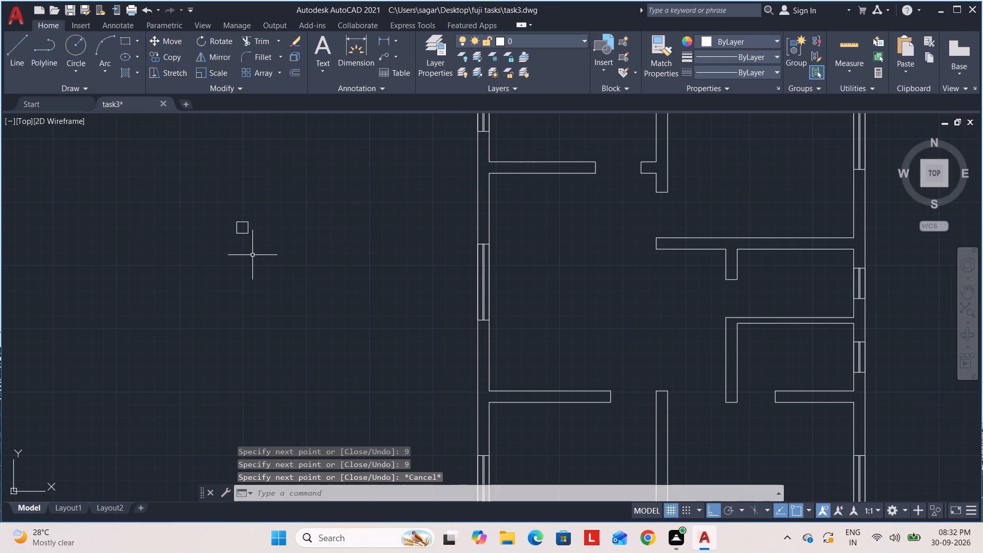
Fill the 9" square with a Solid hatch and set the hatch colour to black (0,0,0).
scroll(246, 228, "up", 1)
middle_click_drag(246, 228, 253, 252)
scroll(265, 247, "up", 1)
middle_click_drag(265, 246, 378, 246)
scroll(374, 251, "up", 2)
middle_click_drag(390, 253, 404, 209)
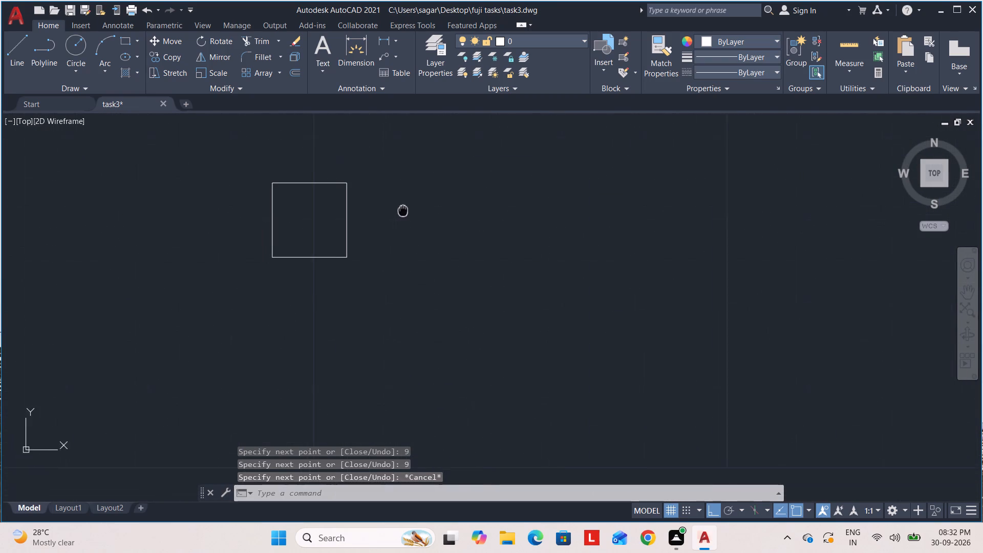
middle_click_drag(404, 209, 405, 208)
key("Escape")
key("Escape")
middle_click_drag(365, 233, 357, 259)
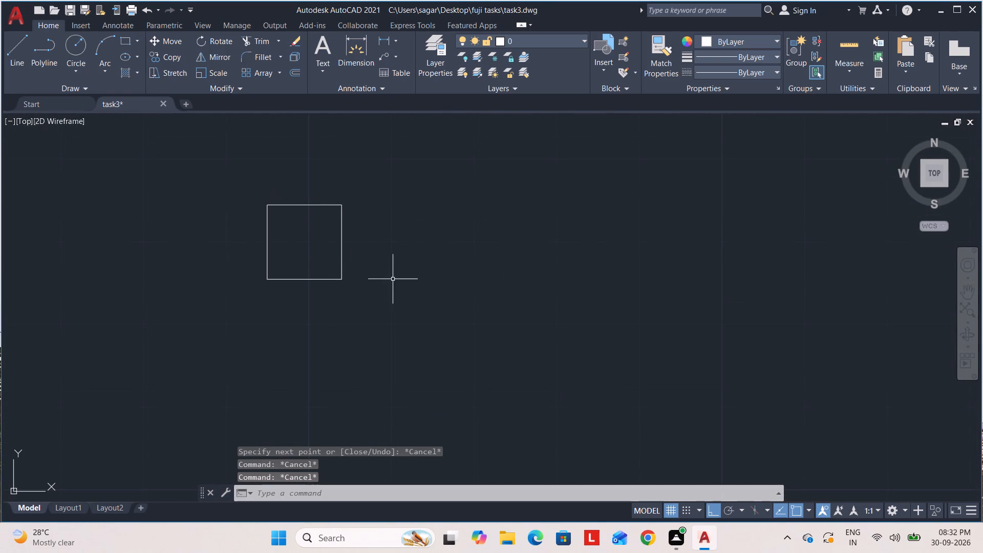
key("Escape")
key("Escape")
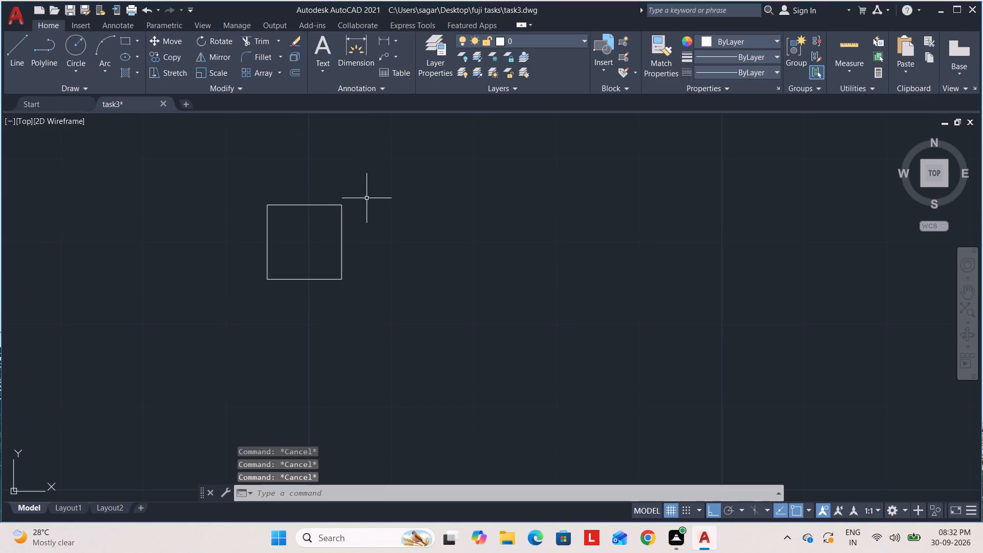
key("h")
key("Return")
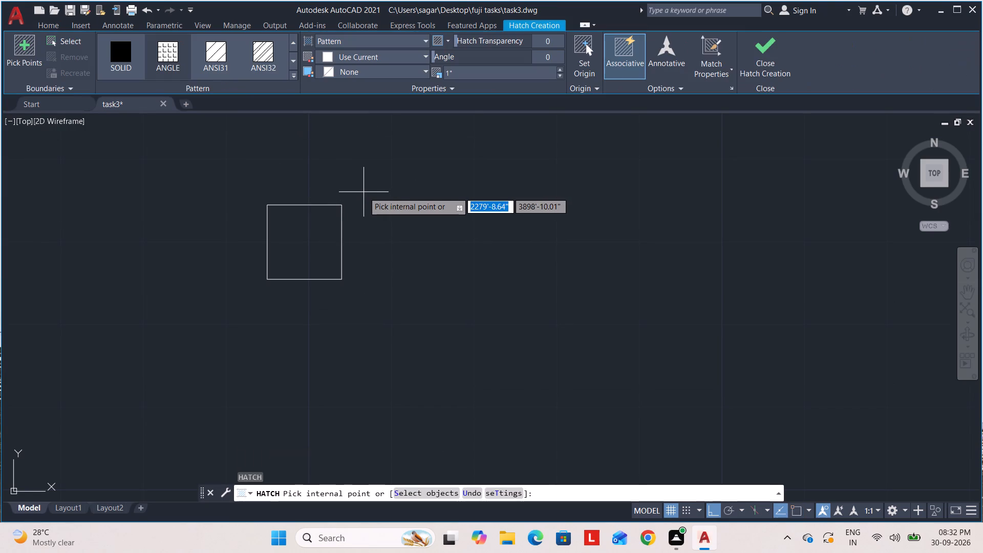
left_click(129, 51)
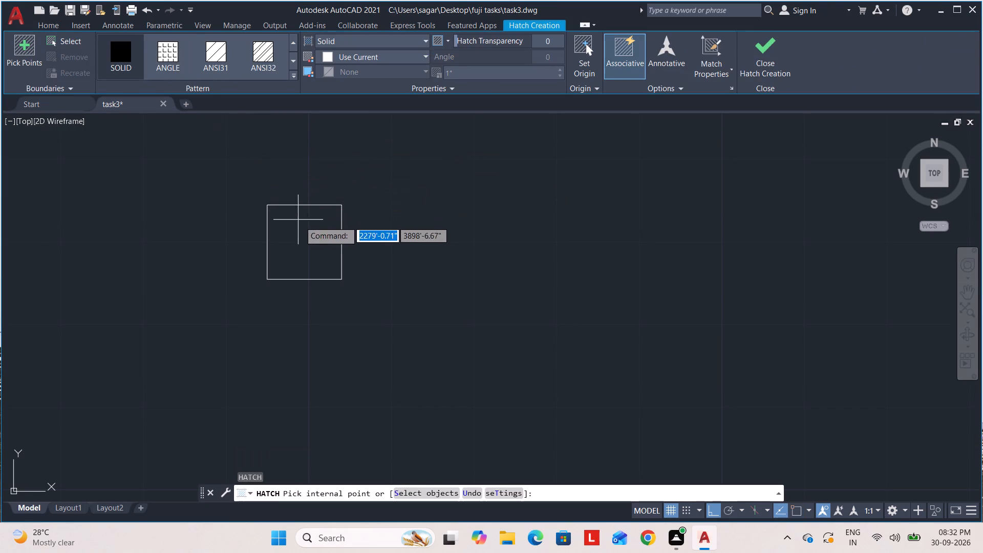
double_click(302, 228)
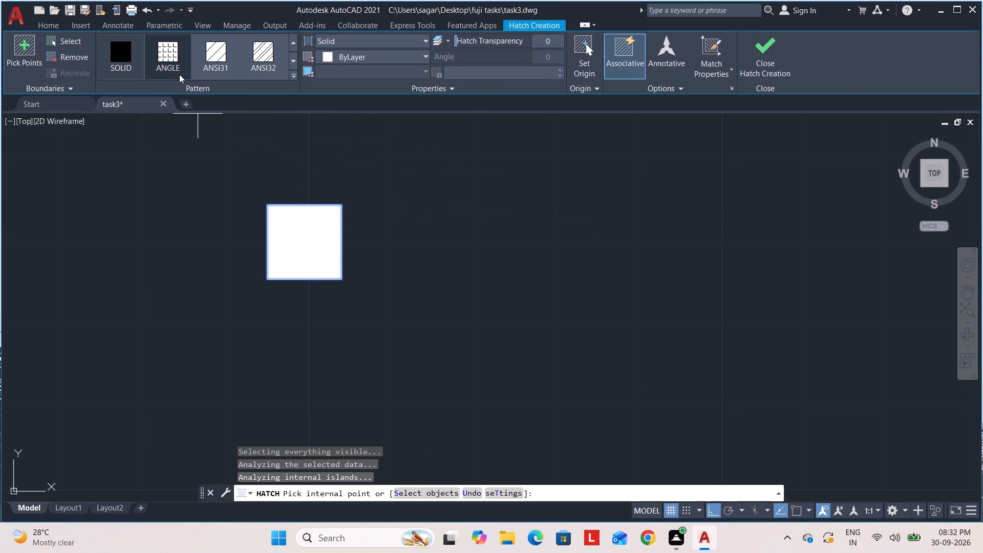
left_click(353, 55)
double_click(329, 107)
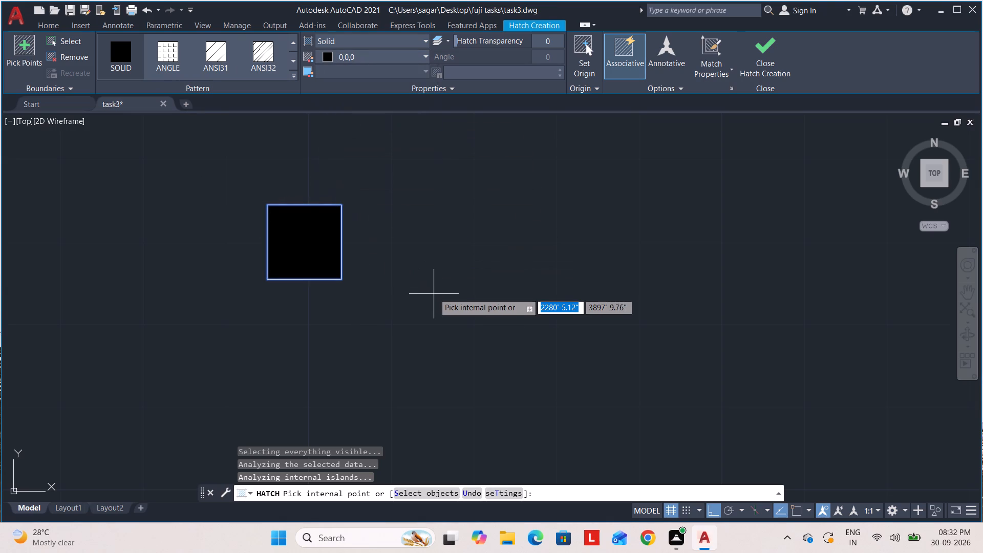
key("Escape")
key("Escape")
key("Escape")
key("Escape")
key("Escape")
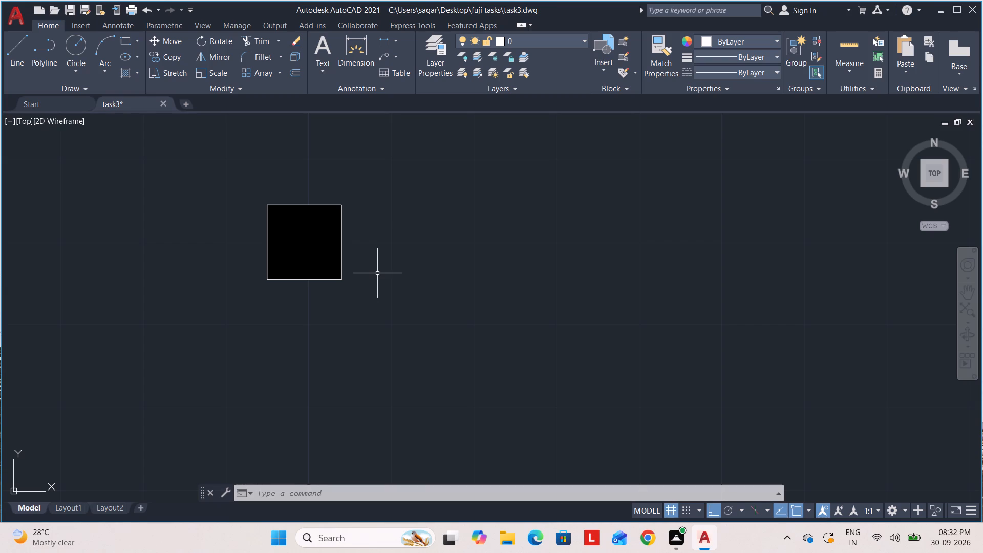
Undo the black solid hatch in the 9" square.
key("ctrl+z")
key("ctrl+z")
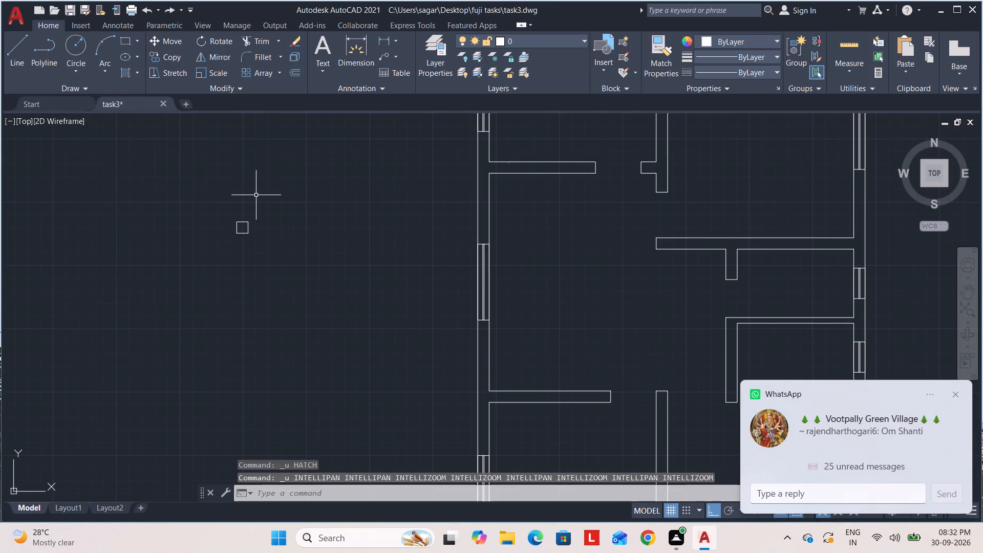
Fill the 9" square left of the floor plan with a Solid hatch, keeping the default colour.
key("h")
key("Return")
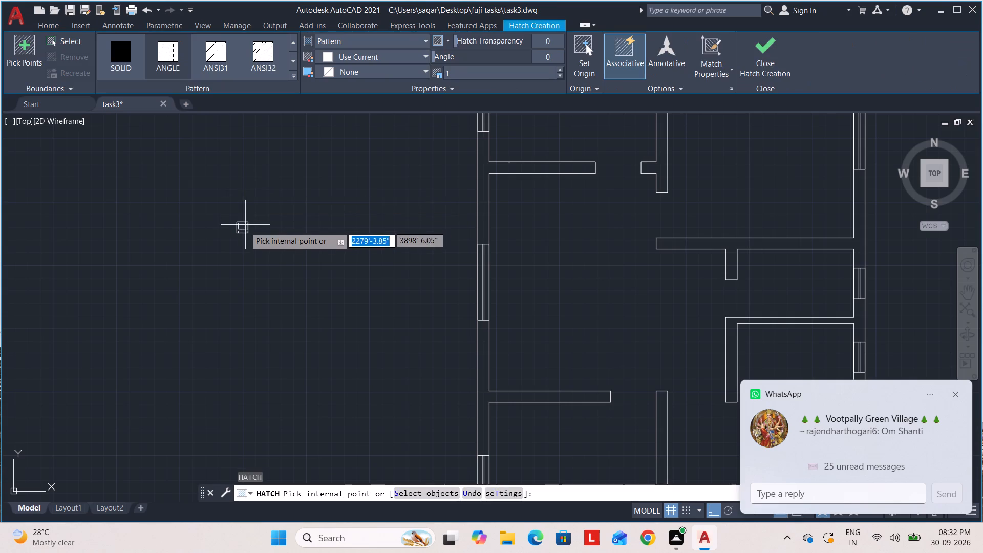
scroll(244, 229, "up", 6)
scroll(285, 217, "down", 3)
middle_click_drag(285, 221, 284, 227)
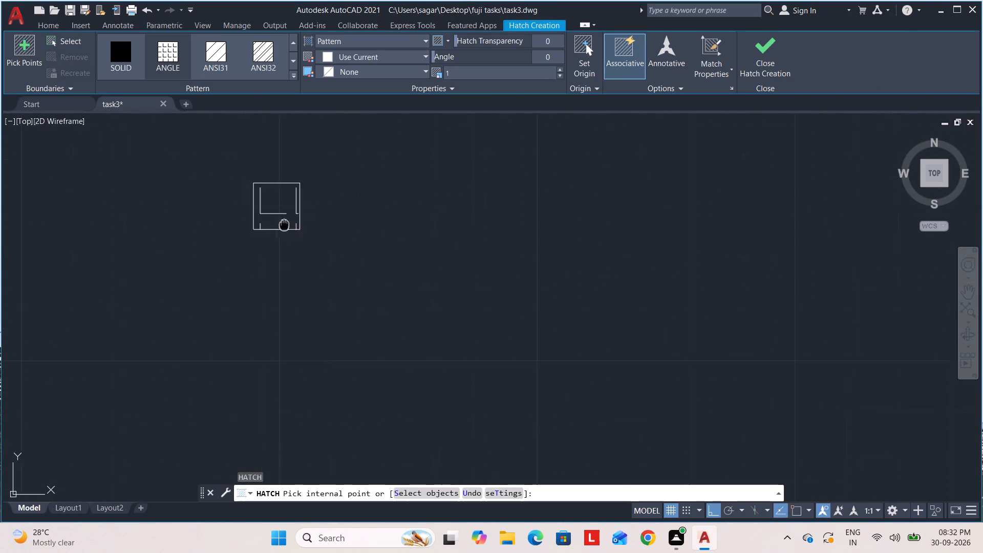
middle_click_drag(284, 227, 280, 254)
scroll(279, 248, "up", 3)
middle_click_drag(280, 256, 273, 289)
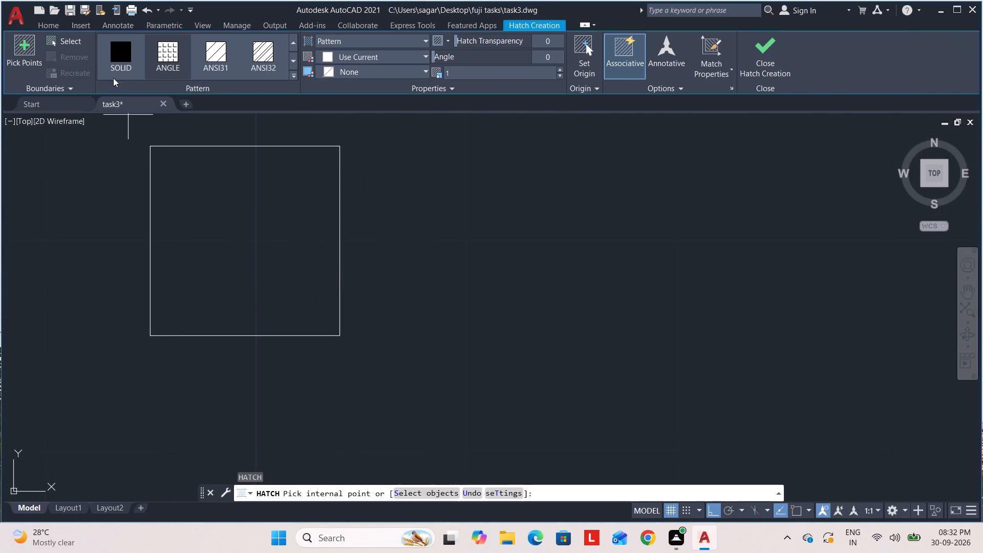
left_click(120, 55)
left_click(232, 240)
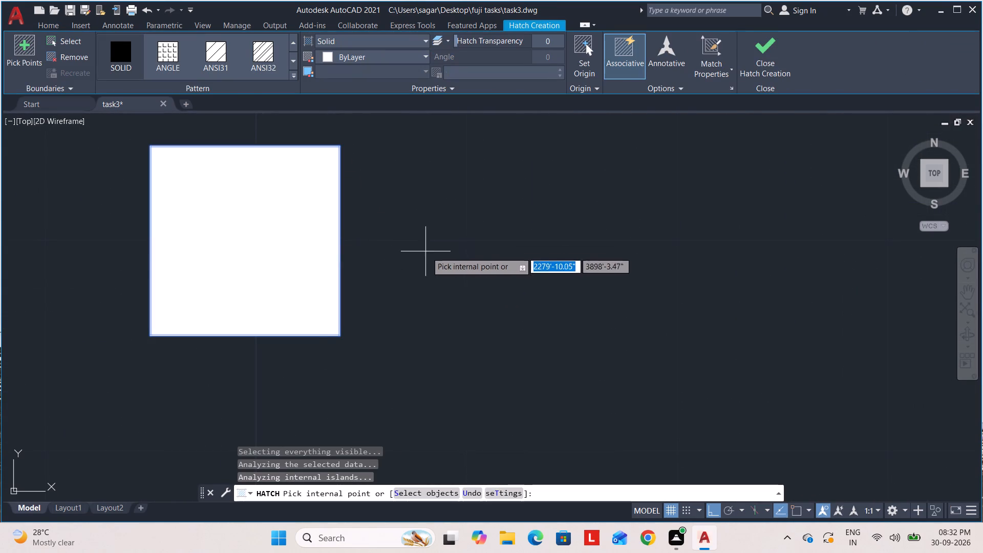
scroll(428, 256, "down", 2)
middle_click_drag(428, 263, 397, 278)
key("Escape")
key("Escape")
key("Escape")
key("Escape")
key("Escape")
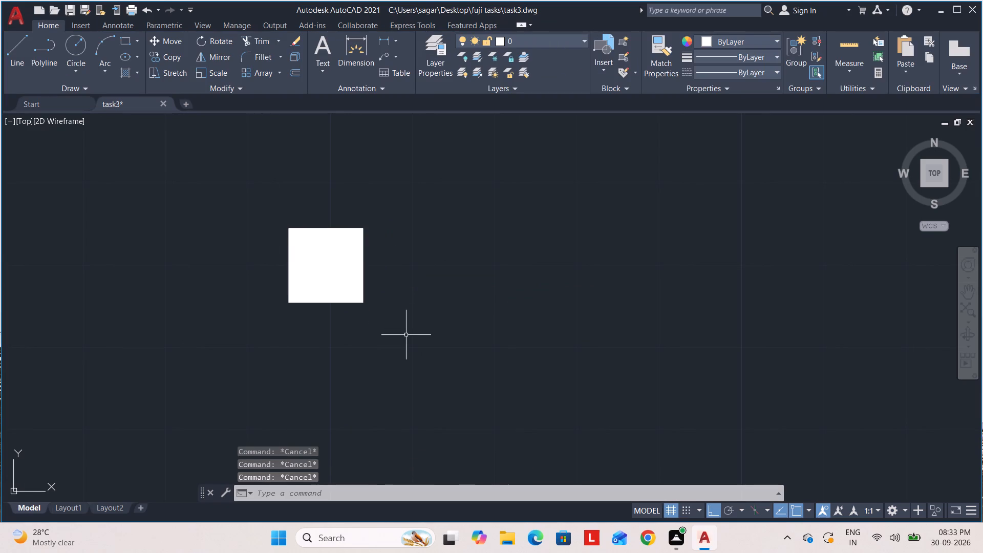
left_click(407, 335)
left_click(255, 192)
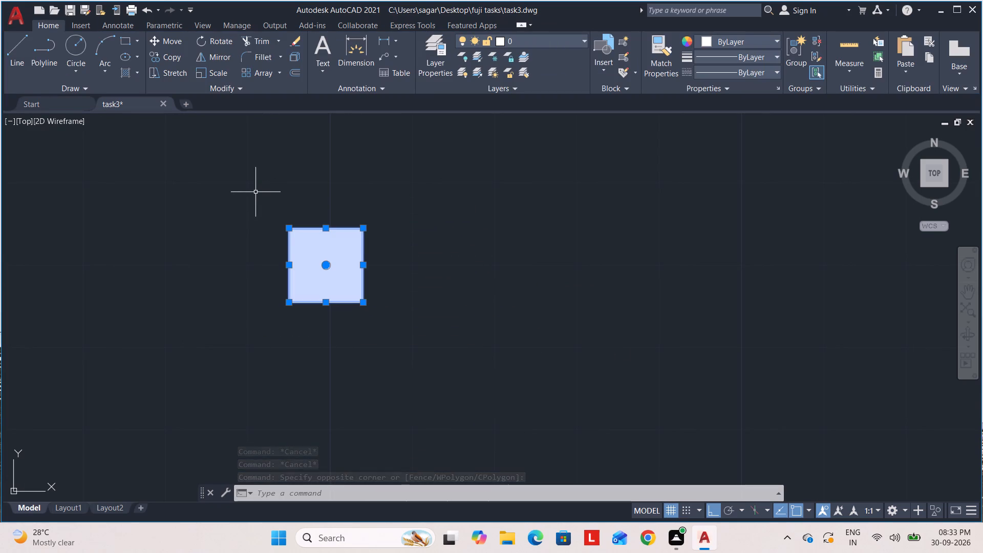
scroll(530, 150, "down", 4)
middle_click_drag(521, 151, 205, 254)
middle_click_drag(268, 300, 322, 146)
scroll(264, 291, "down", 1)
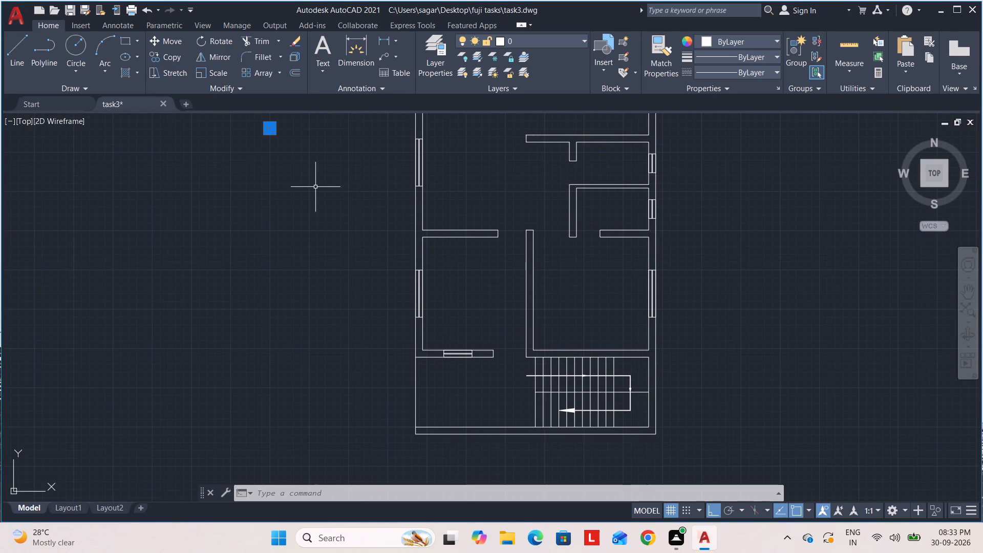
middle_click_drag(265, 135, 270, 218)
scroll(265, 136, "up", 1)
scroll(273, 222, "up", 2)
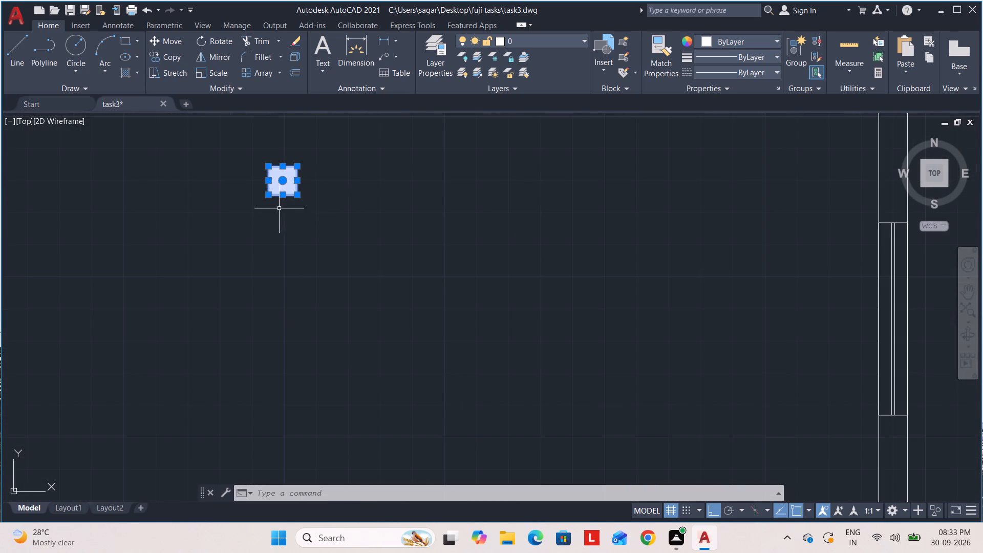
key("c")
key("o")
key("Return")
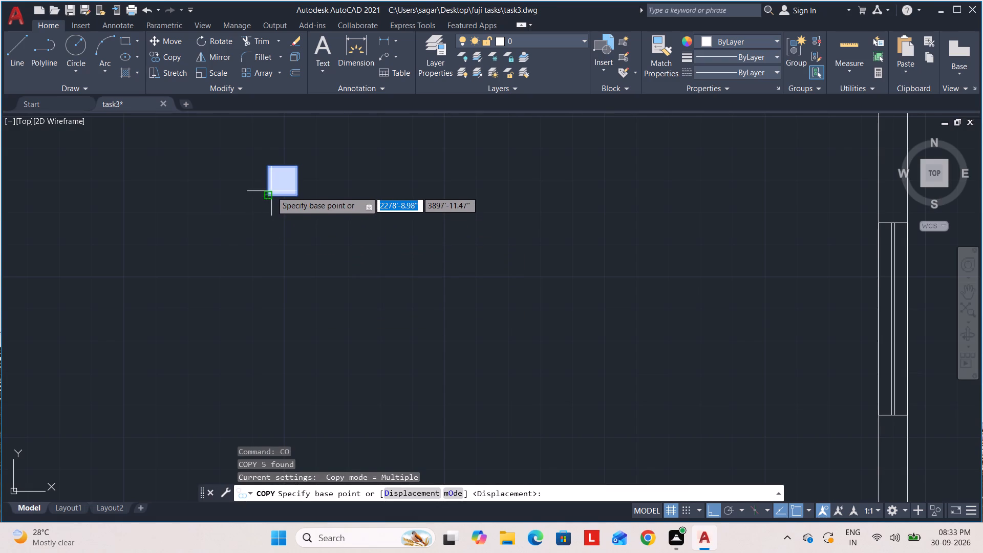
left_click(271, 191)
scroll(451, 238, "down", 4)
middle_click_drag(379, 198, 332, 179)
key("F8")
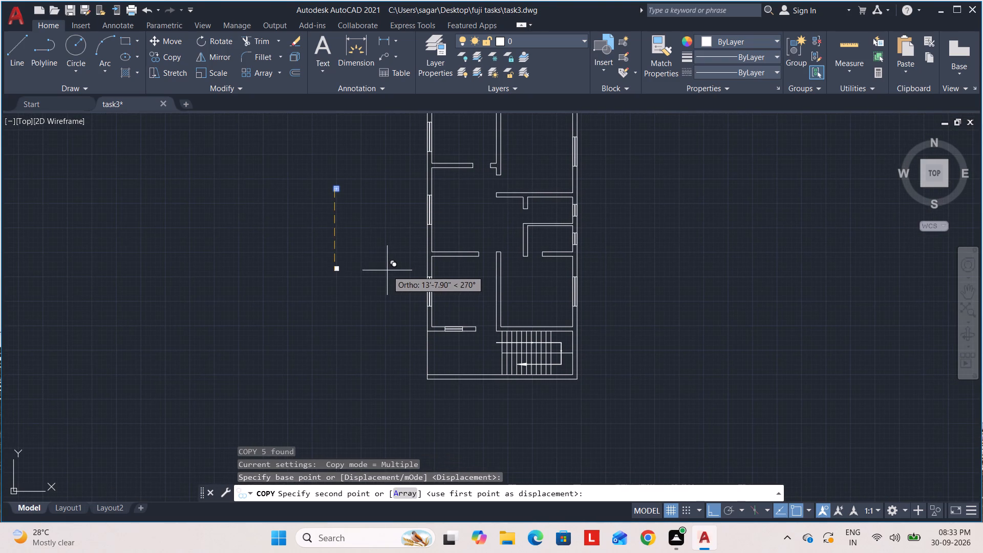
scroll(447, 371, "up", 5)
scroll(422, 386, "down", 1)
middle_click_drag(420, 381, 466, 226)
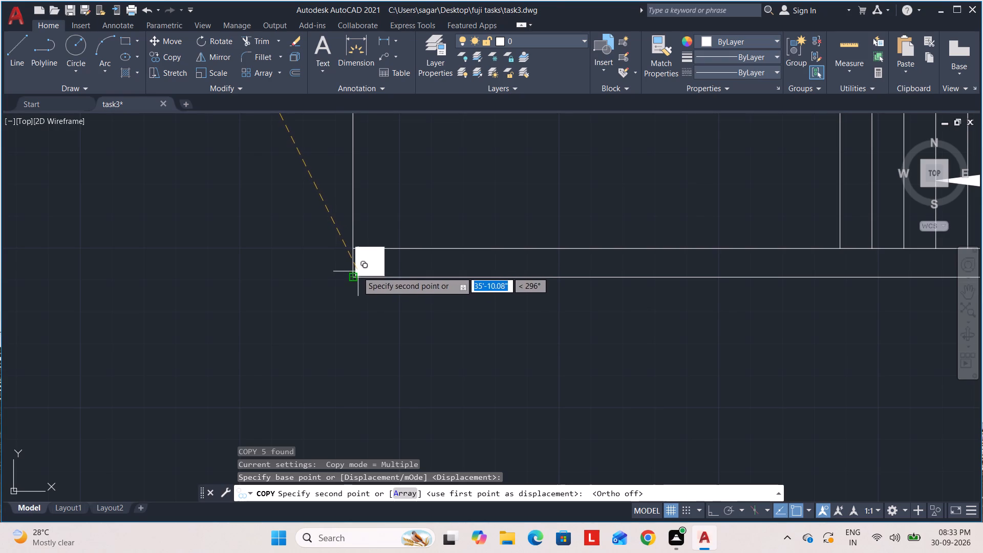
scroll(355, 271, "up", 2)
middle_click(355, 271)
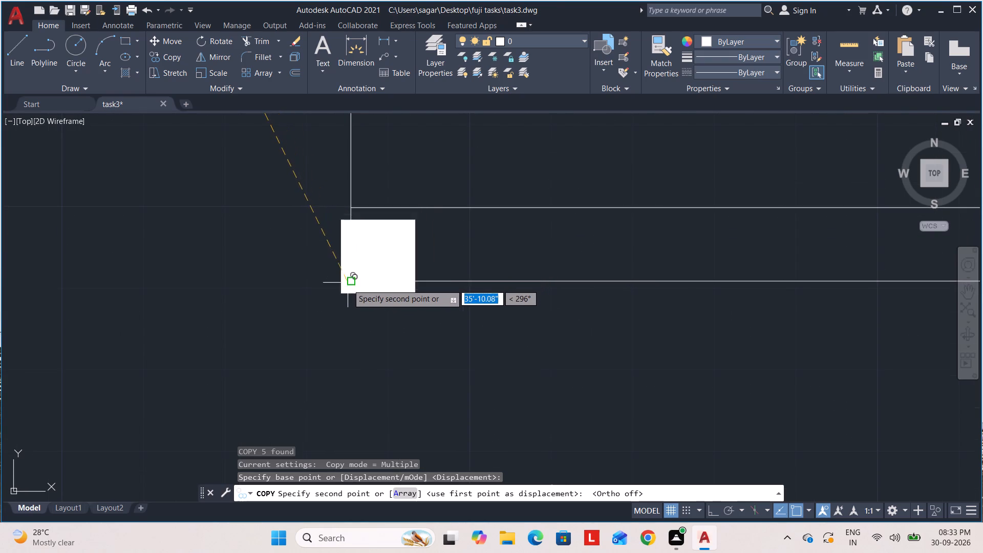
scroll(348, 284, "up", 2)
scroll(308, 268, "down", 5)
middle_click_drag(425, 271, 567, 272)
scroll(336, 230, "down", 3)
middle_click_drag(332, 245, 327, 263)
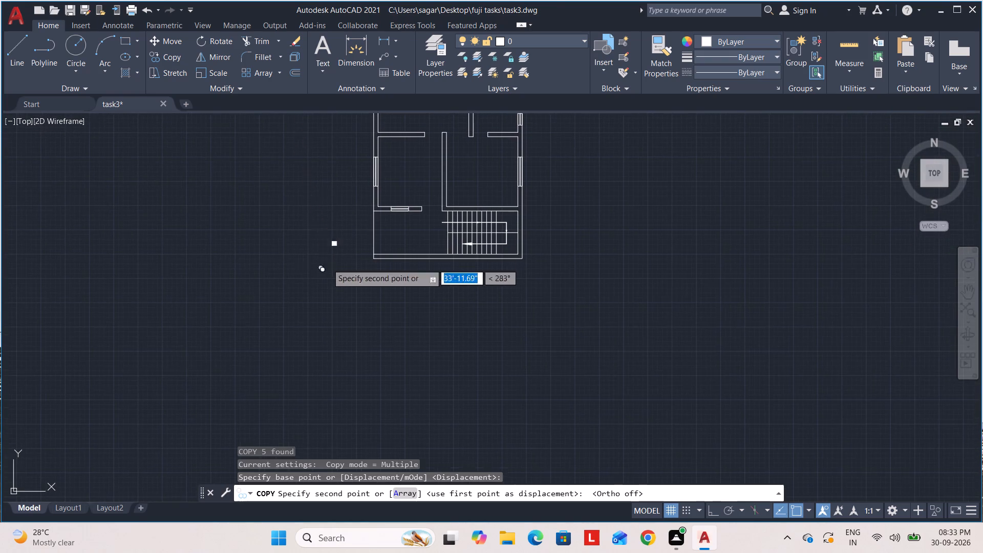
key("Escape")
Copy the solid-hatched 9" square by its lower-left corner onto the floor plan's lower-left outer corner.
middle_click_drag(293, 188, 350, 441)
scroll(339, 315, "up", 6)
middle_click_drag(365, 341, 398, 296)
middle_click_drag(409, 293, 524, 262)
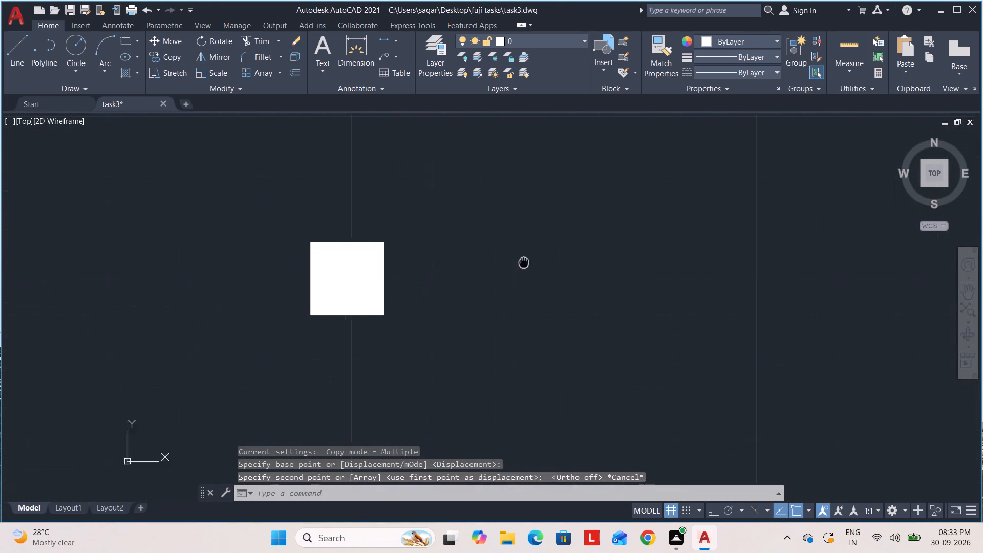
middle_click_drag(524, 262, 528, 259)
middle_click_drag(464, 305, 468, 313)
scroll(464, 307, "up", 1)
left_click(421, 347)
left_click(193, 136)
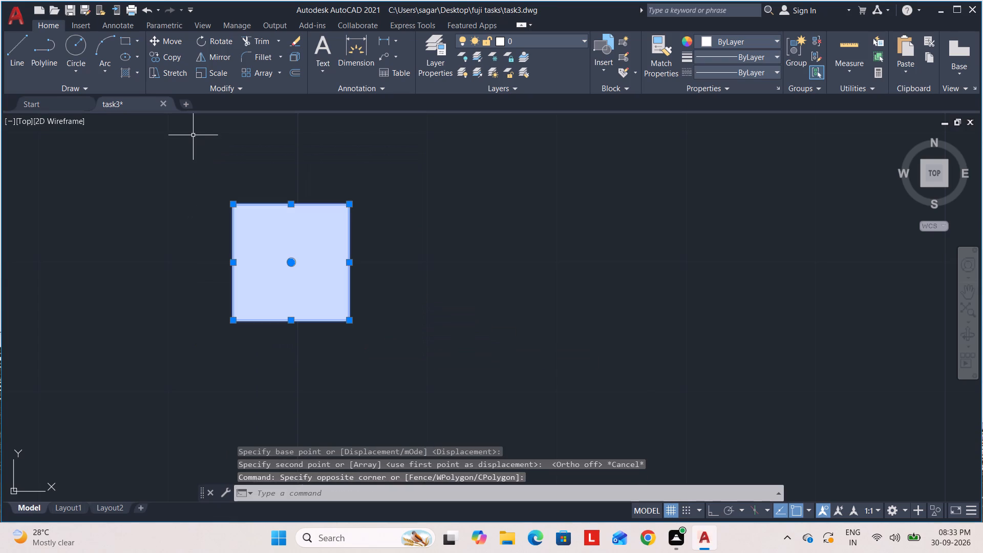
type("co")
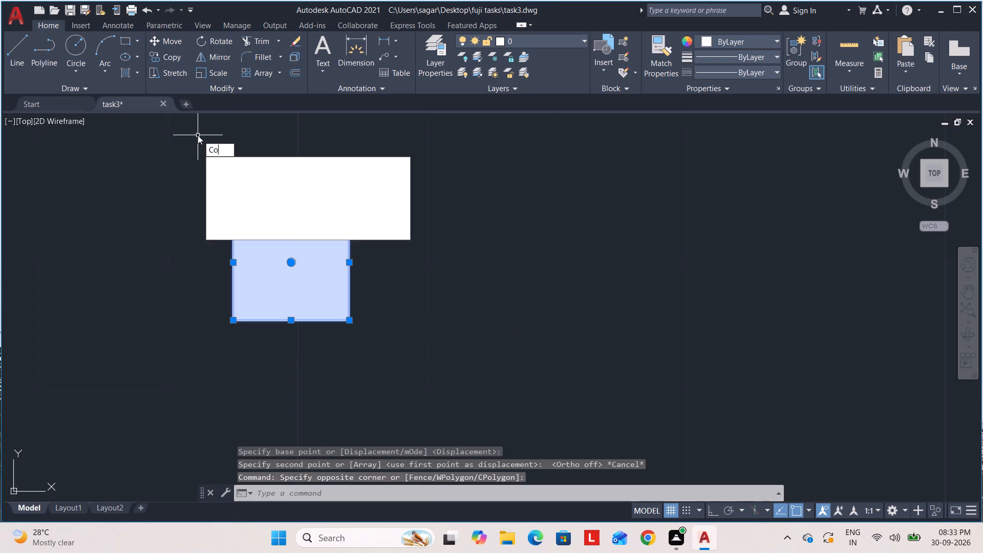
key("Return")
scroll(228, 326, "up", 1)
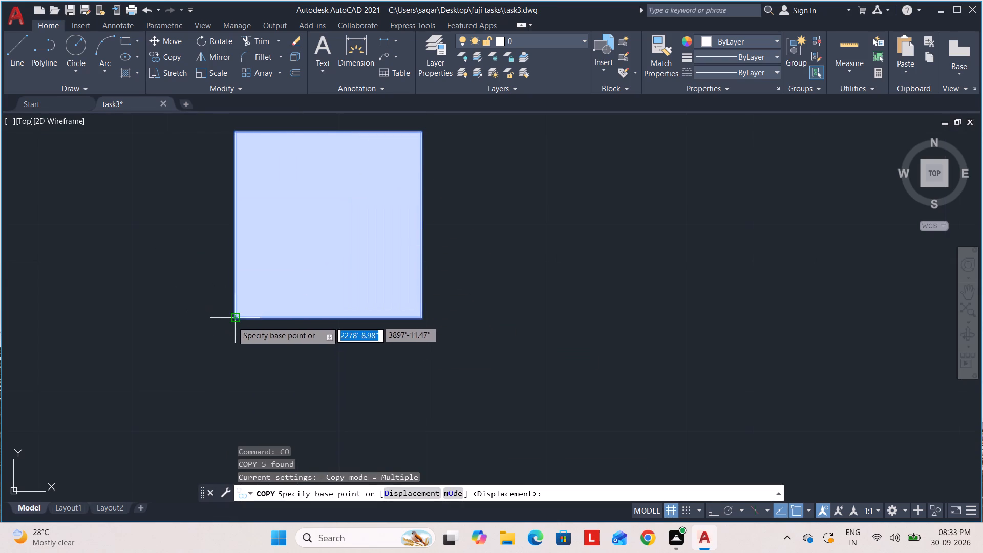
scroll(231, 321, "up", 6)
left_click(294, 294)
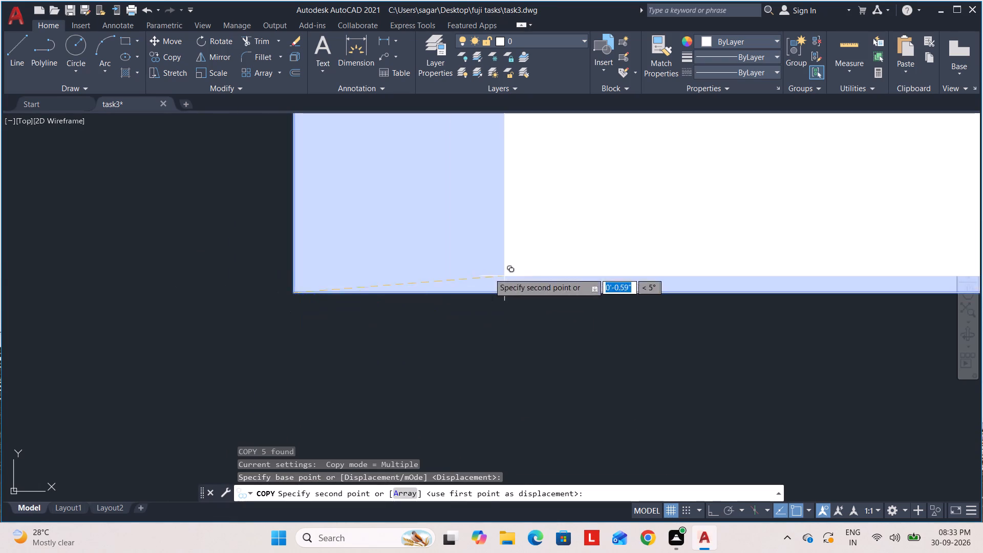
scroll(215, 288, "down", 14)
middle_click_drag(302, 400, 373, 203)
scroll(392, 259, "up", 3)
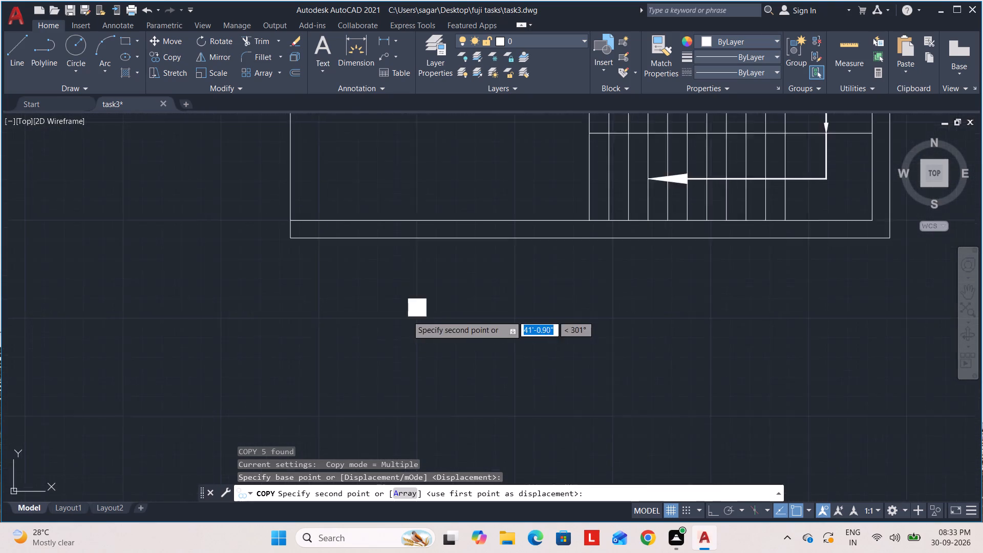
scroll(407, 315, "up", 2)
middle_click_drag(288, 230, 536, 362)
scroll(356, 256, "up", 5)
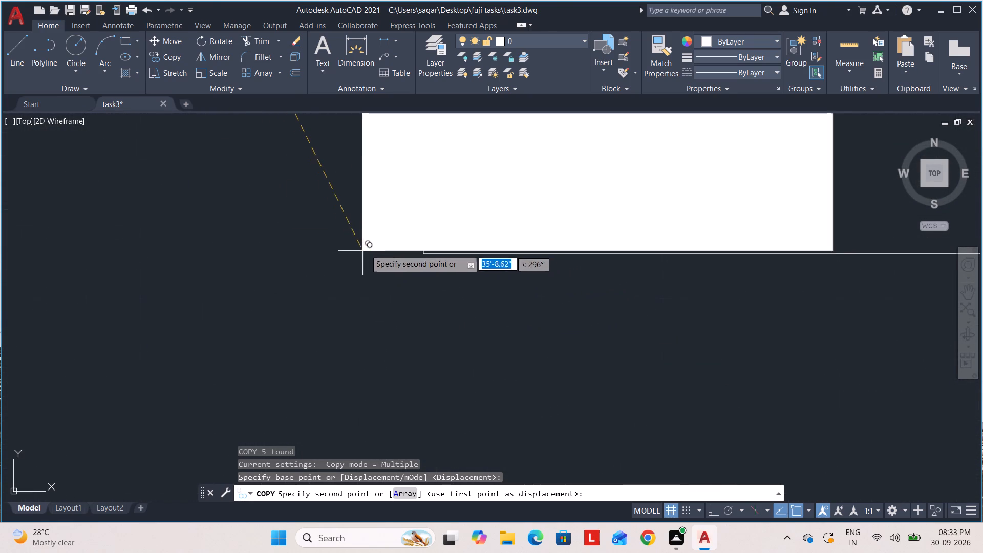
middle_click_drag(410, 243, 357, 285)
scroll(357, 291, "up", 1)
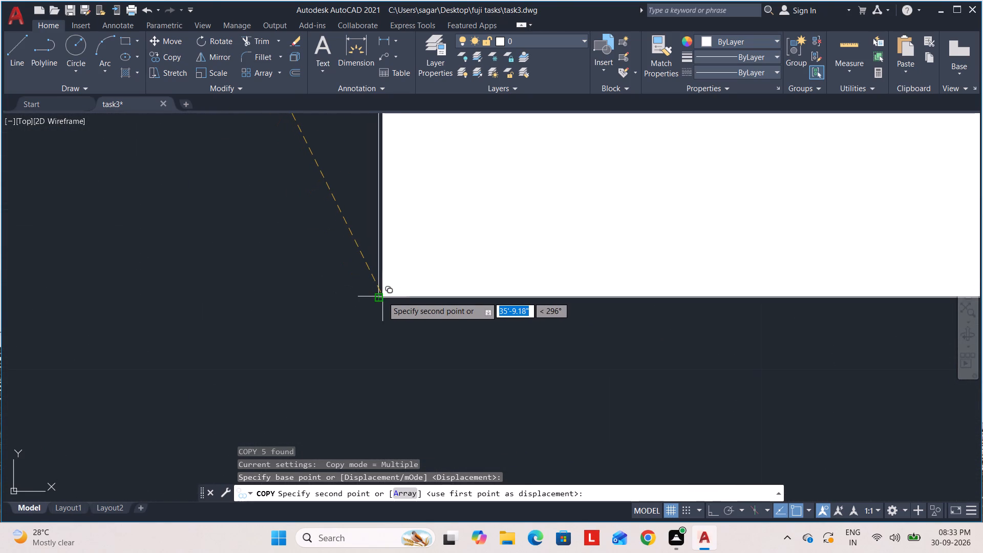
scroll(376, 295, "up", 5)
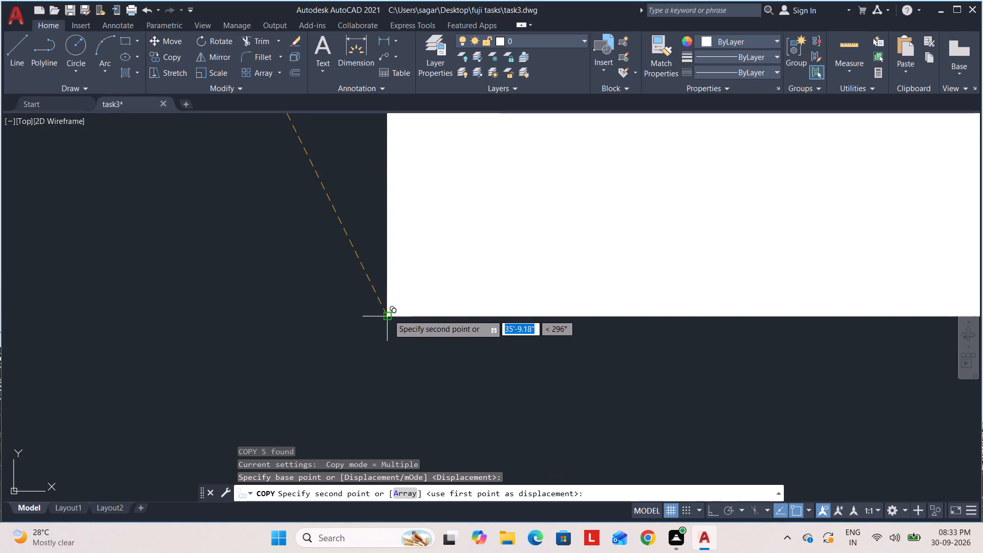
left_click(388, 314)
scroll(328, 238, "down", 3)
middle_click_drag(326, 238, 182, 292)
key("Escape")
Examine the bottom wall, the corner column and the stair area of the floor plan.
scroll(402, 255, "down", 7)
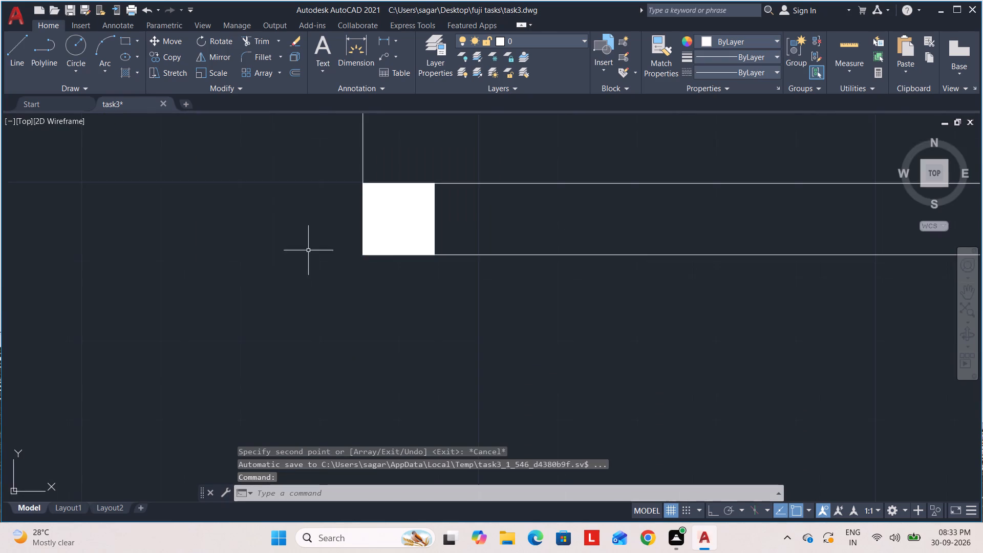
scroll(265, 258, "down", 2)
middle_click_drag(265, 258, 158, 261)
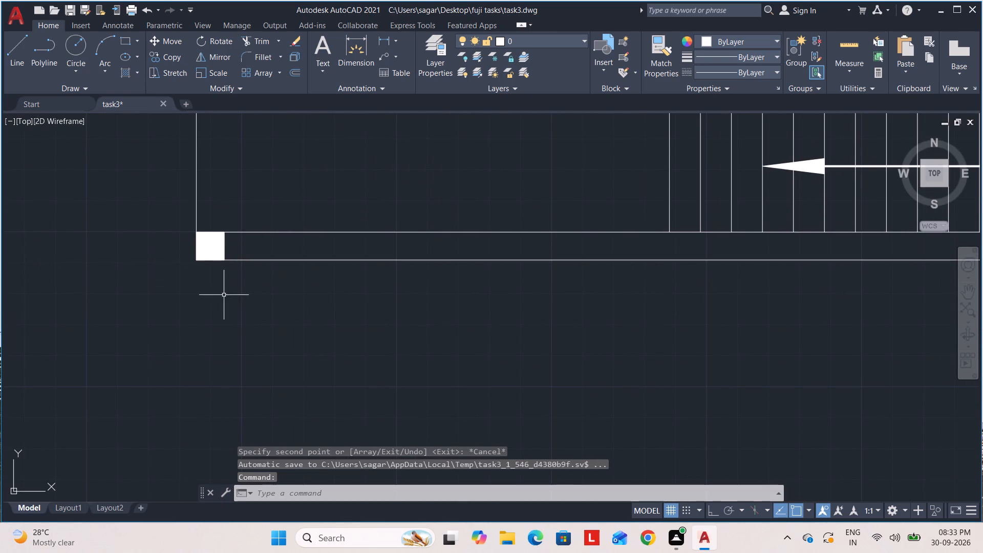
middle_click_drag(542, 265, 273, 322)
scroll(304, 289, "down", 2)
middle_click_drag(306, 290, 306, 311)
scroll(330, 216, "up", 1)
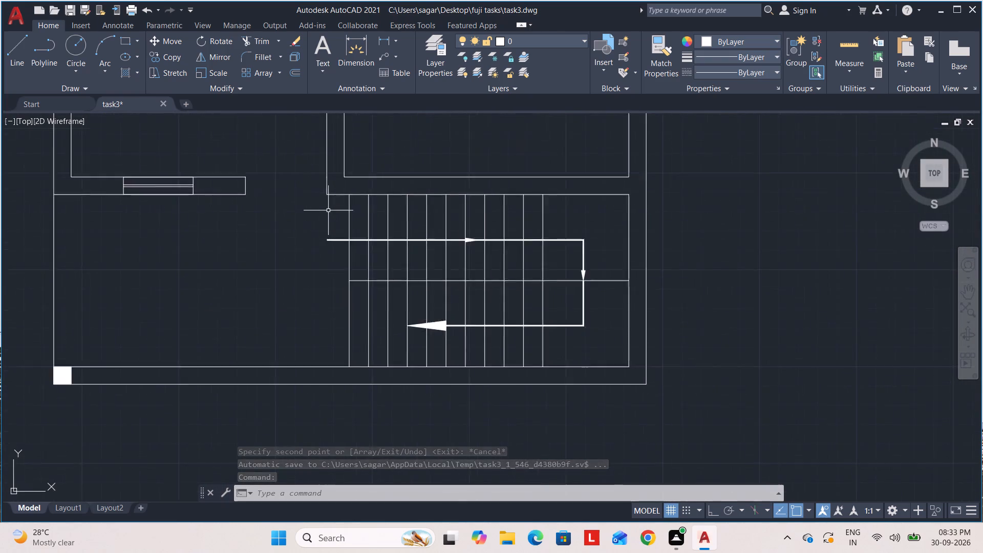
scroll(328, 210, "up", 1)
scroll(334, 216, "down", 2)
middle_click_drag(333, 210, 350, 183)
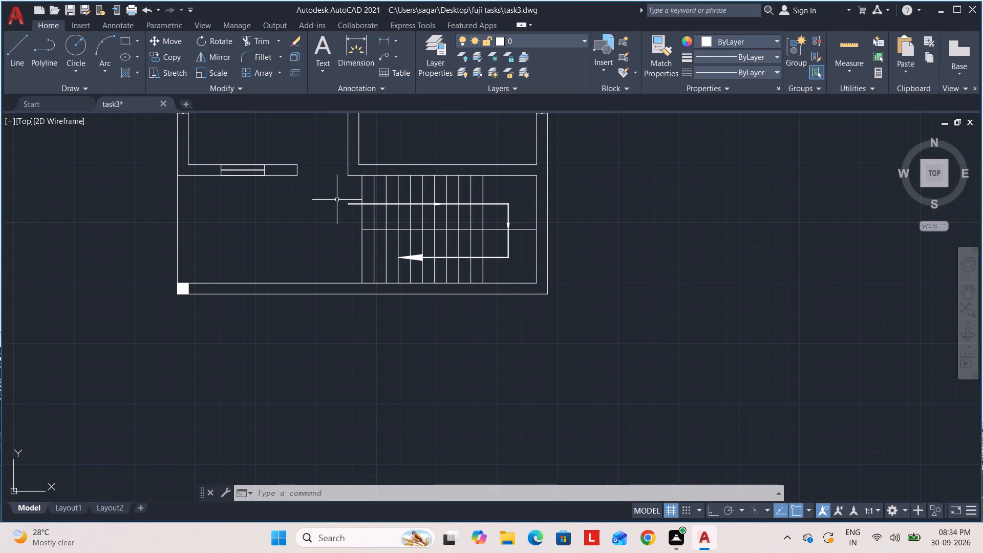
Delete the original solid-hatched 9" square, with its outline, from the empty space left of the floor plan.
scroll(309, 205, "down", 1)
middle_click_drag(310, 207, 485, 400)
scroll(248, 156, "up", 4)
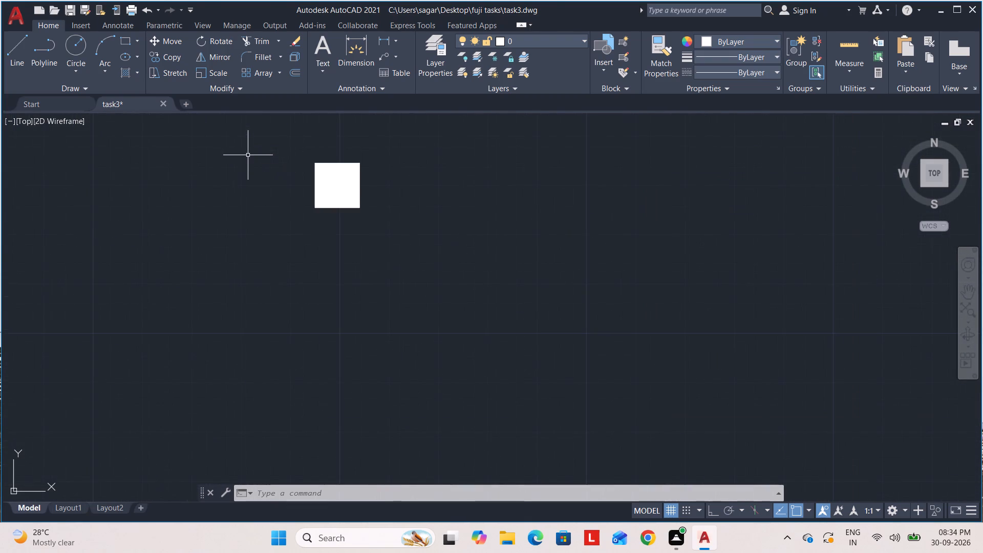
left_click(424, 248)
left_click(278, 141)
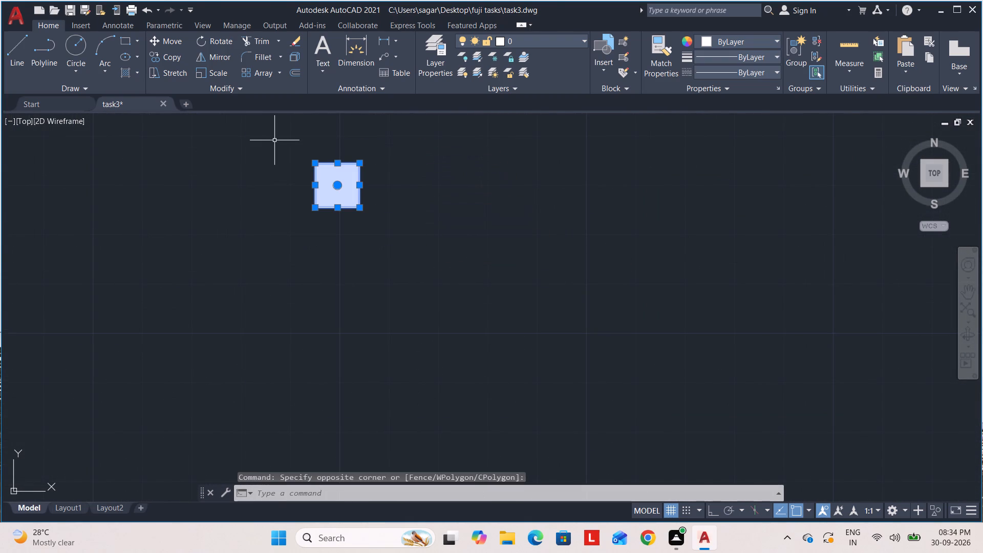
key("Delete")
Draw a closed rectangle 9" wide by 12" high from lines in the empty space left of the floor plan.
scroll(354, 233, "down", 1)
middle_click_drag(353, 239, 274, 254)
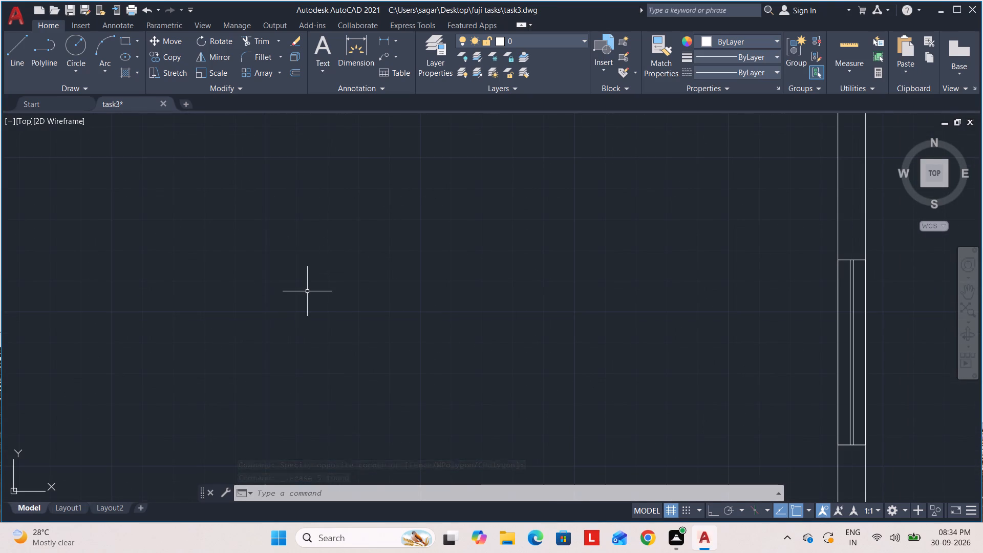
key("l")
key("Return")
left_click(290, 239)
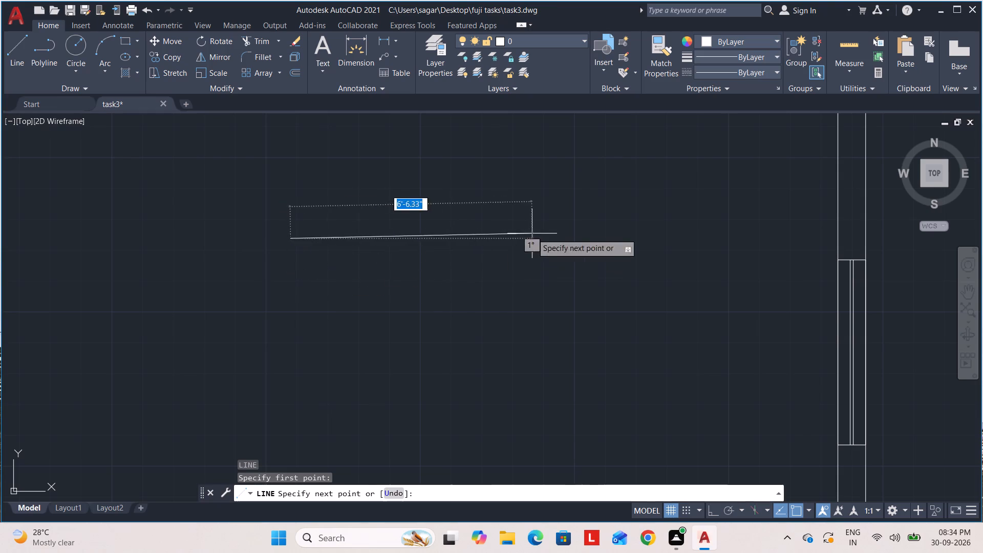
key("F8")
key("9")
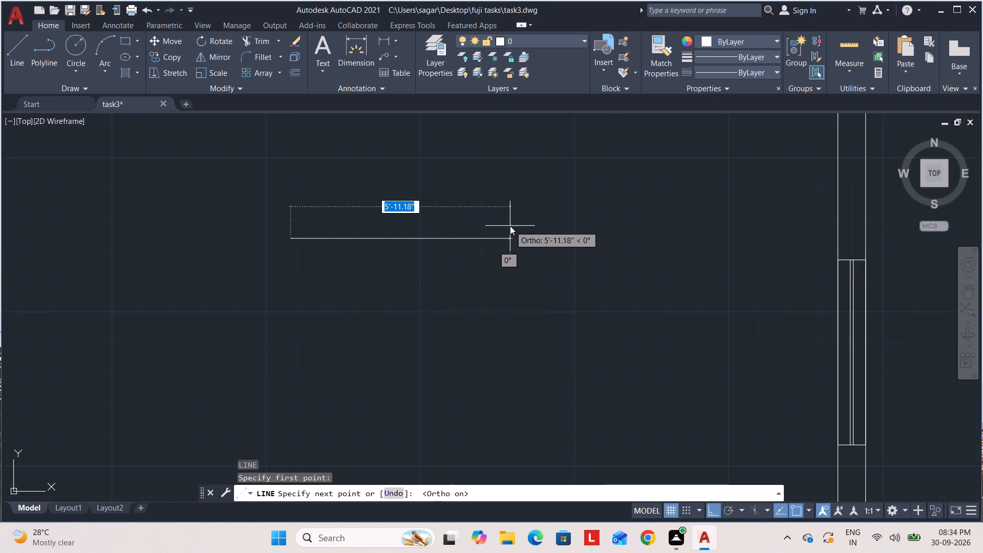
key("Return")
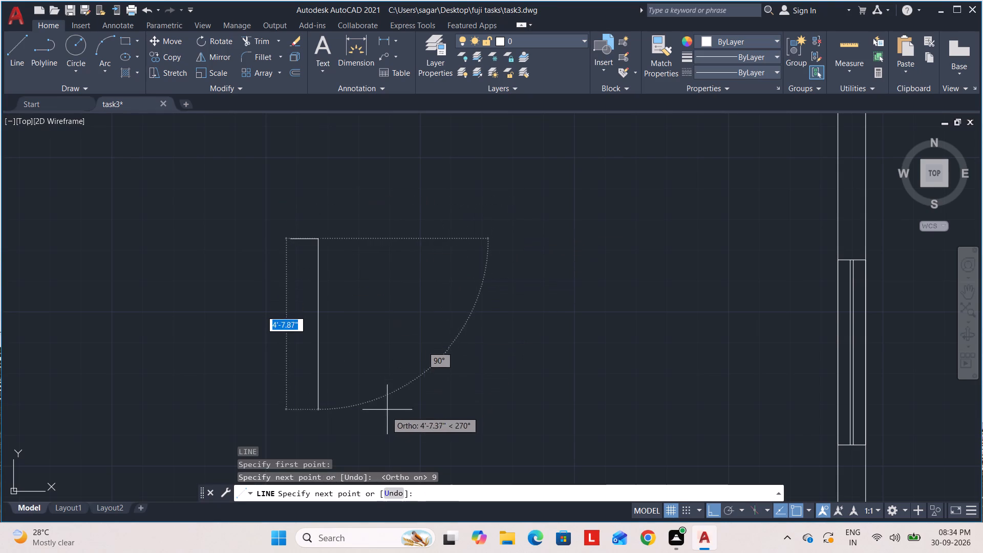
key("1")
key("2")
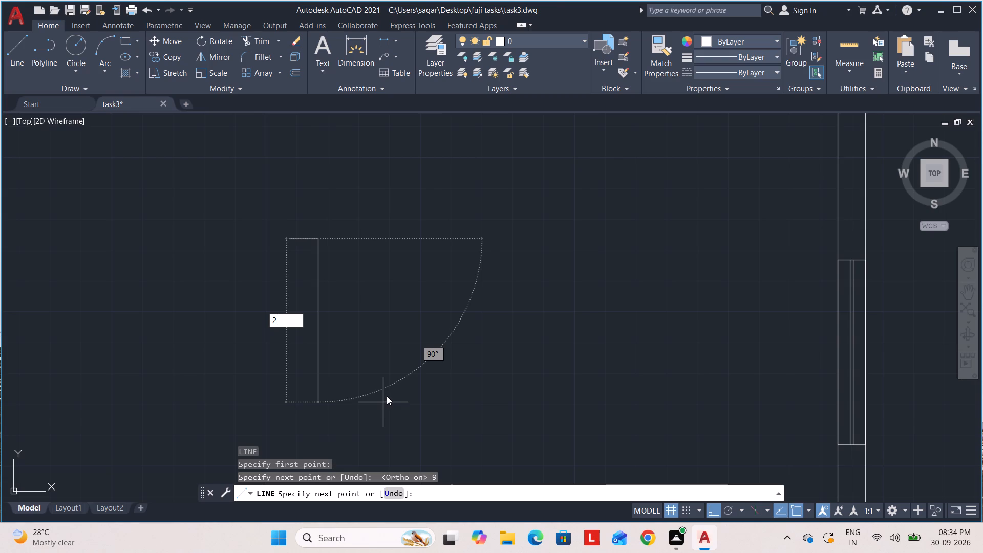
key("BackSpace")
key("1")
key("2")
key("Return")
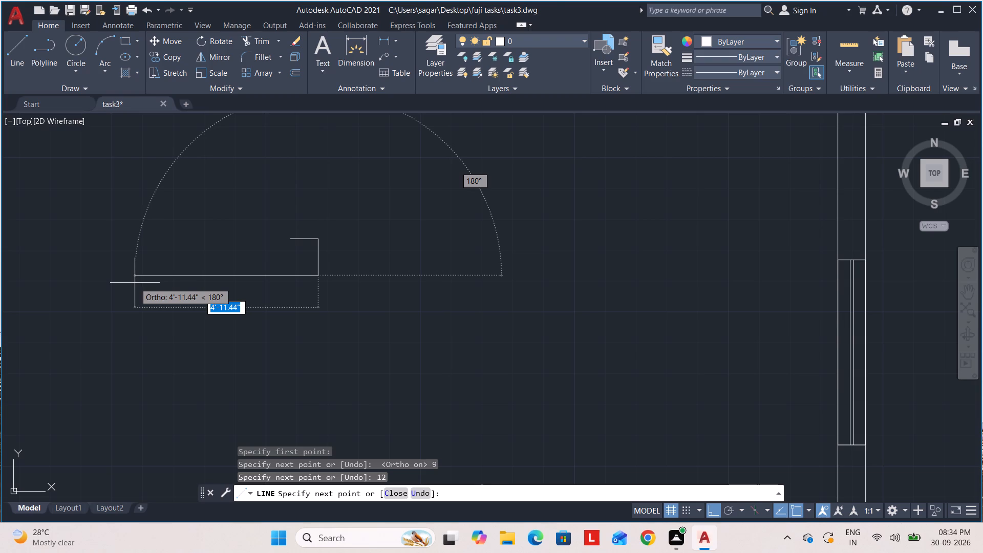
key("9")
key("Return")
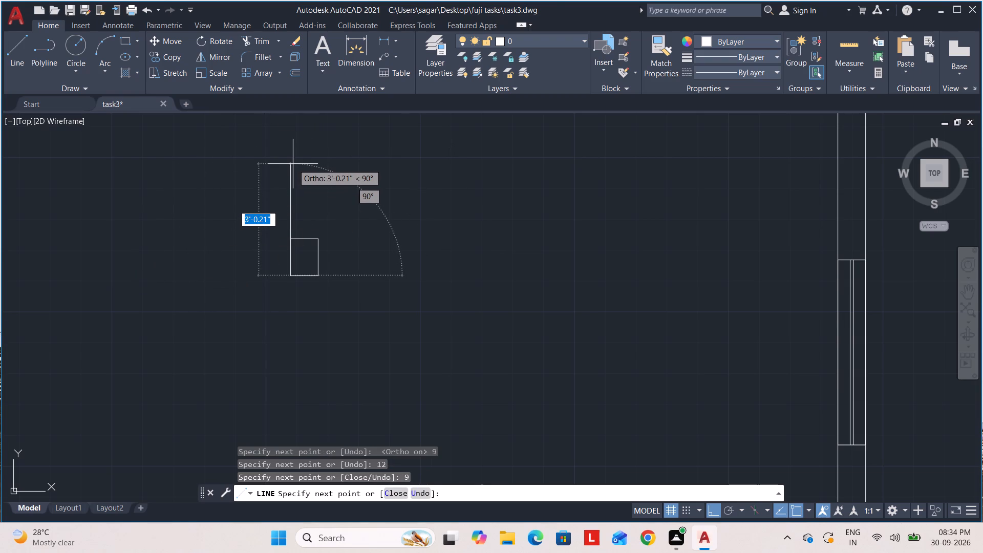
key("c")
key("Return")
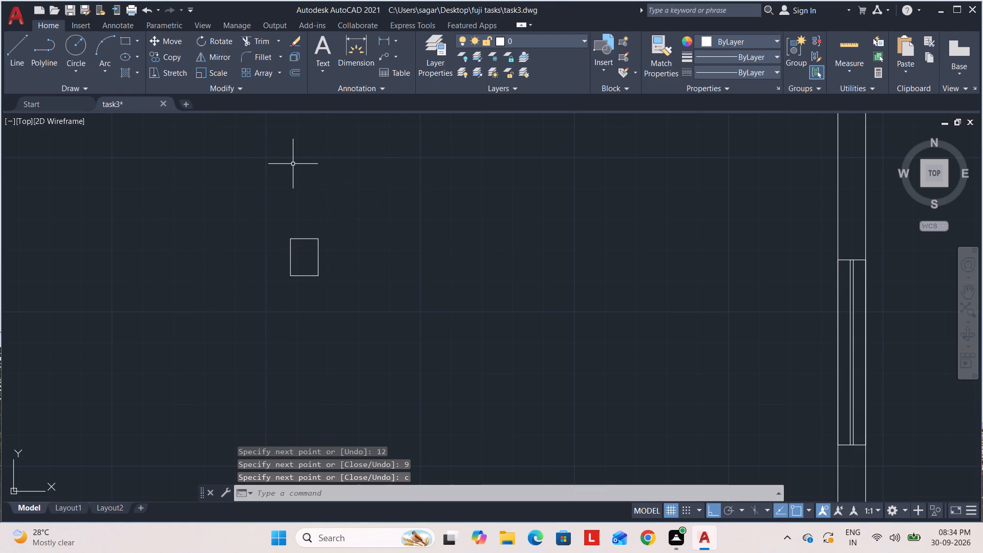
Fill the 9" by 12" rectangle with a Solid hatch, keeping the ByLayer colour.
key("h")
key("Return")
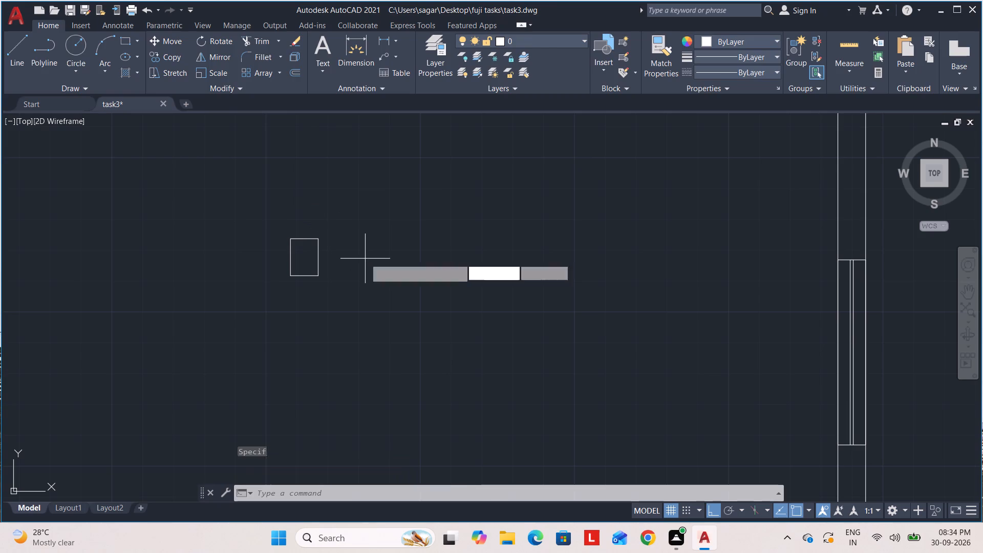
left_click(299, 252)
key("Escape")
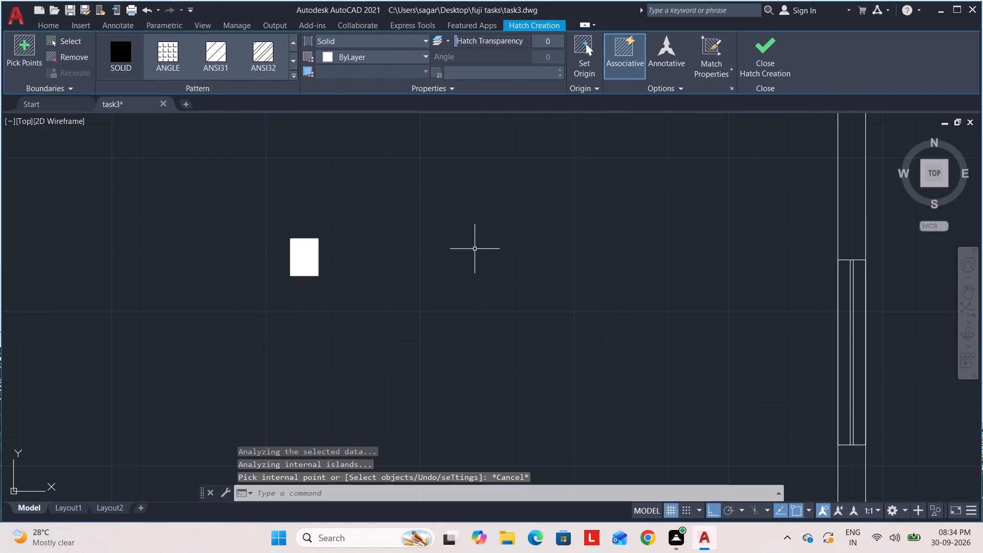
key("Escape")
key("Escape")
scroll(347, 281, "up", 1)
middle_click_drag(347, 281, 348, 322)
scroll(346, 318, "up", 1)
key("Escape")
key("Escape")
key("Escape")
key("Escape")
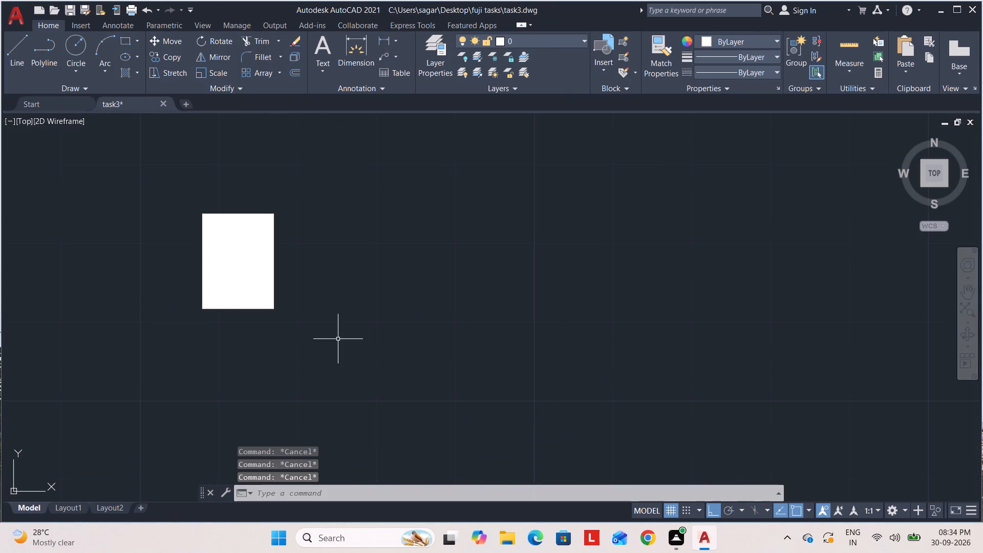
With Ortho off, copy the 9" by 12" column from its lower-left corner to the outer junction of the left wall and front window wall.
left_click(338, 338)
left_click(116, 183)
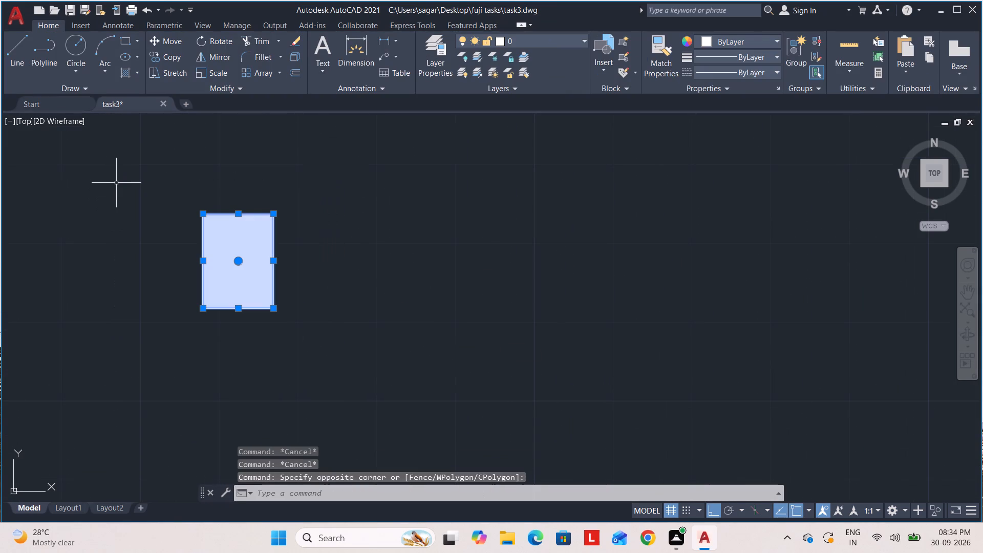
type("co")
key("Return")
scroll(350, 234, "down", 4)
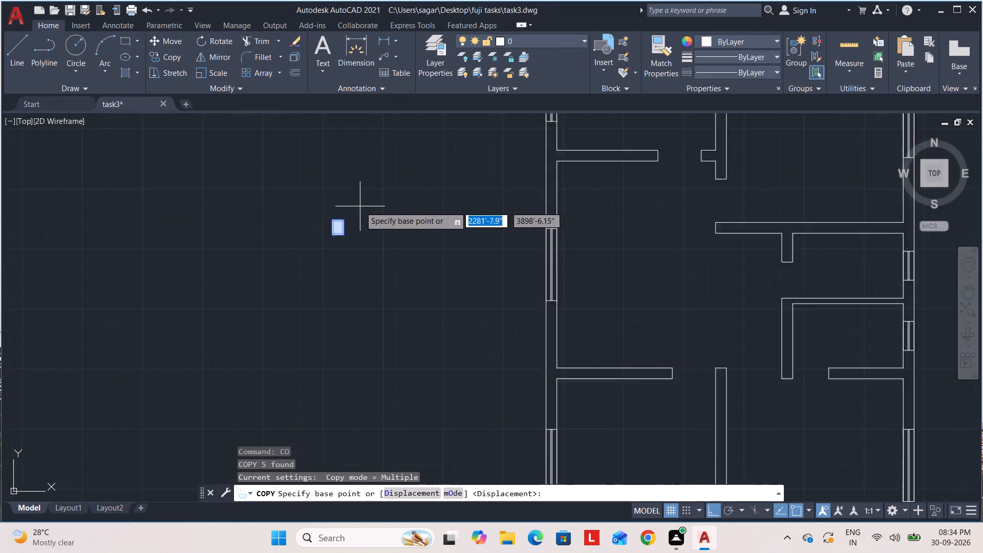
scroll(360, 206, "down", 2)
scroll(458, 313, "up", 1)
scroll(268, 139, "up", 3)
middle_click_drag(267, 134, 276, 170)
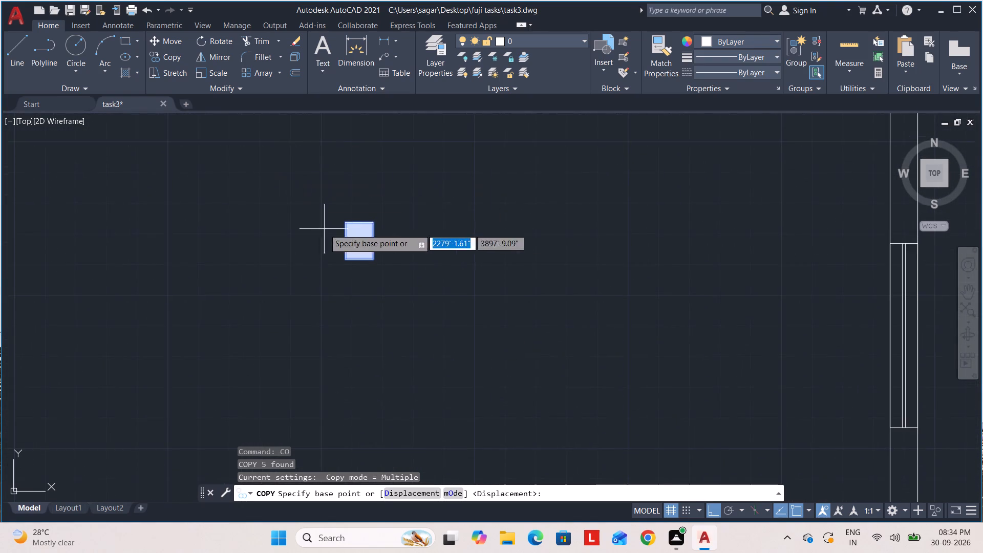
scroll(351, 259, "up", 3)
scroll(296, 245, "up", 4)
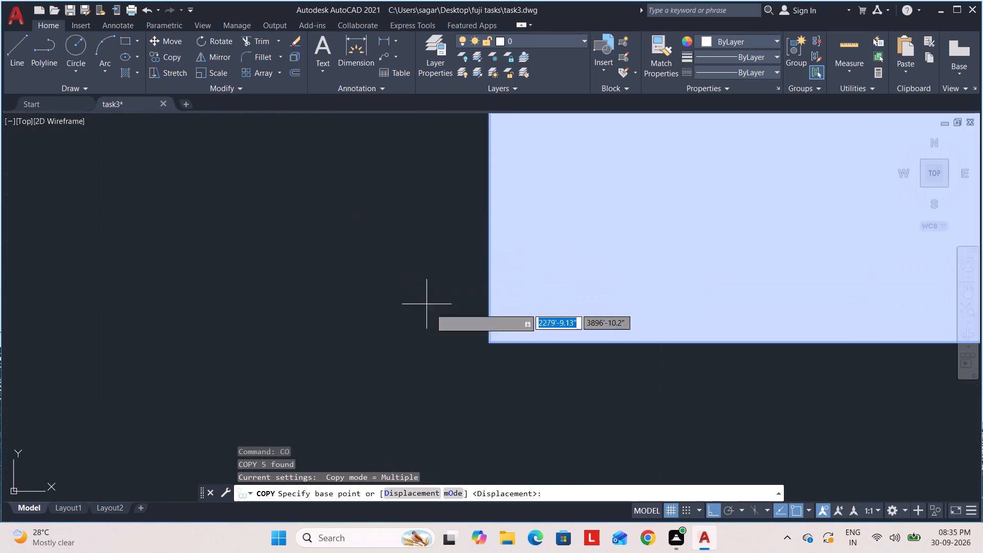
scroll(487, 343, "up", 5)
middle_click_drag(482, 338, 354, 323)
scroll(367, 349, "up", 3)
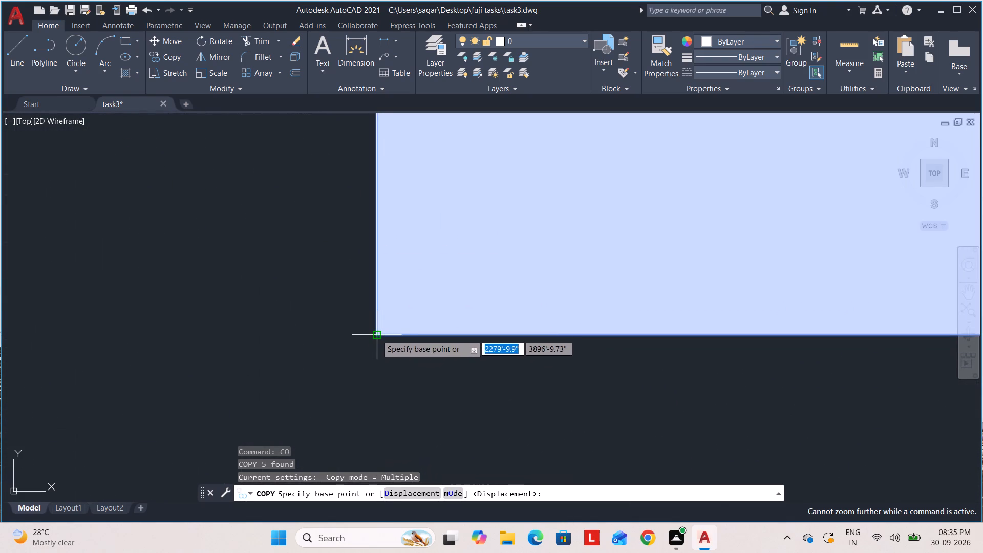
left_click(377, 333)
scroll(14, 226, "down", 14)
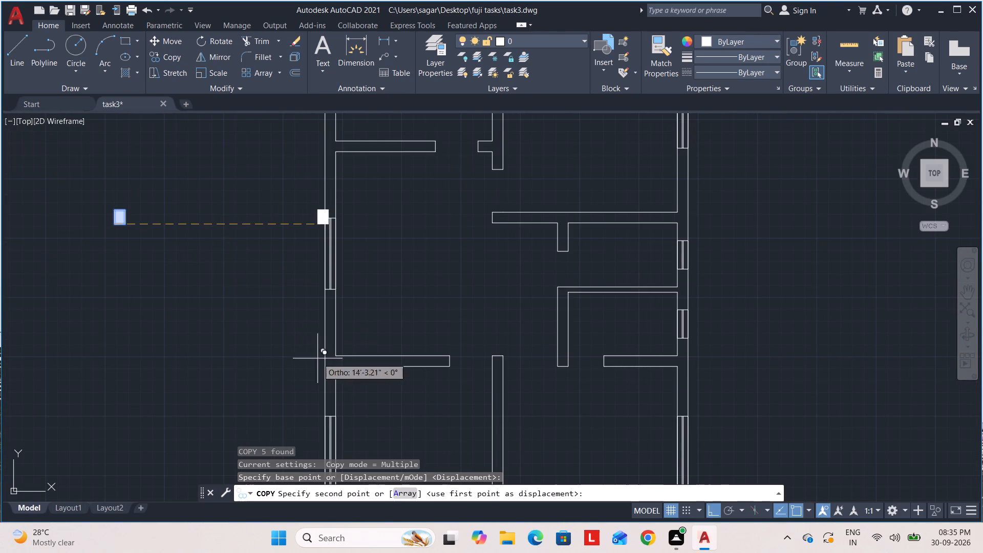
key("F8")
scroll(327, 386, "up", 5)
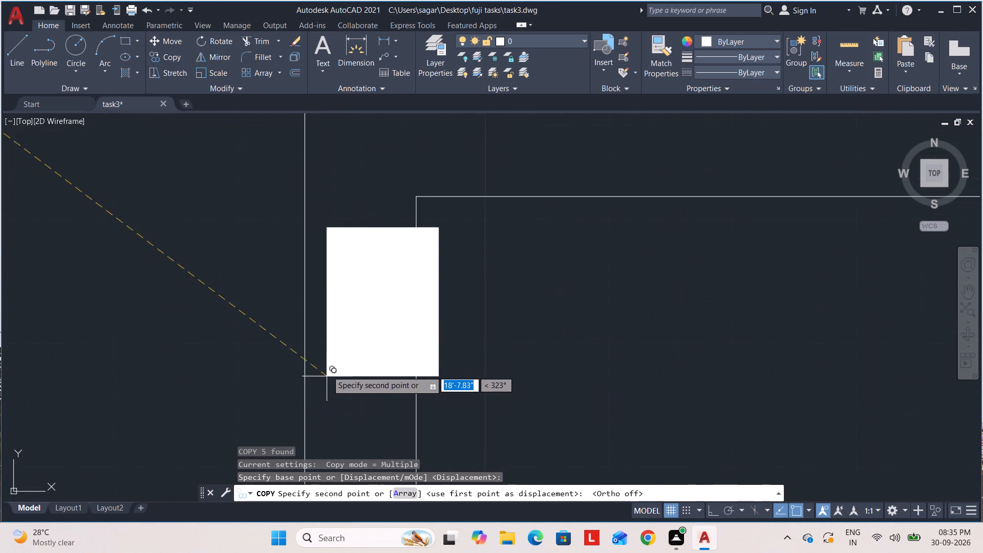
scroll(322, 327, "down", 6)
middle_click_drag(336, 322, 382, 160)
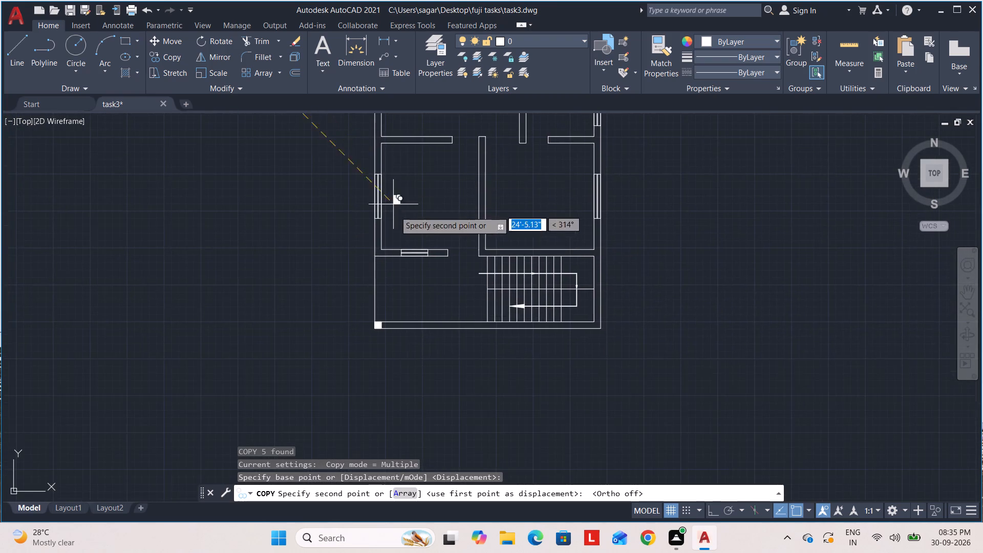
scroll(389, 227, "up", 3)
scroll(345, 333, "down", 1)
middle_click_drag(345, 333, 345, 285)
scroll(333, 295, "up", 4)
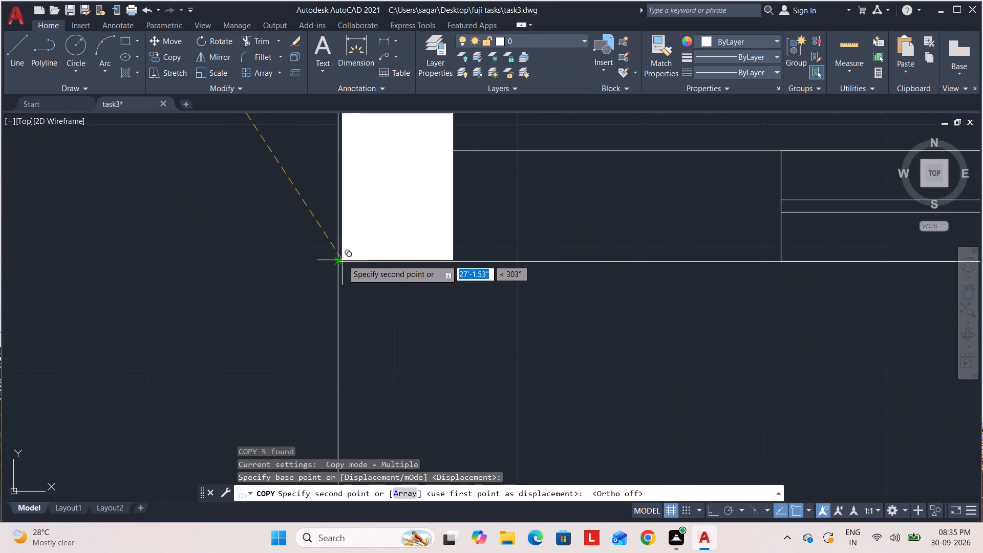
scroll(343, 260, "up", 4)
left_click(310, 270)
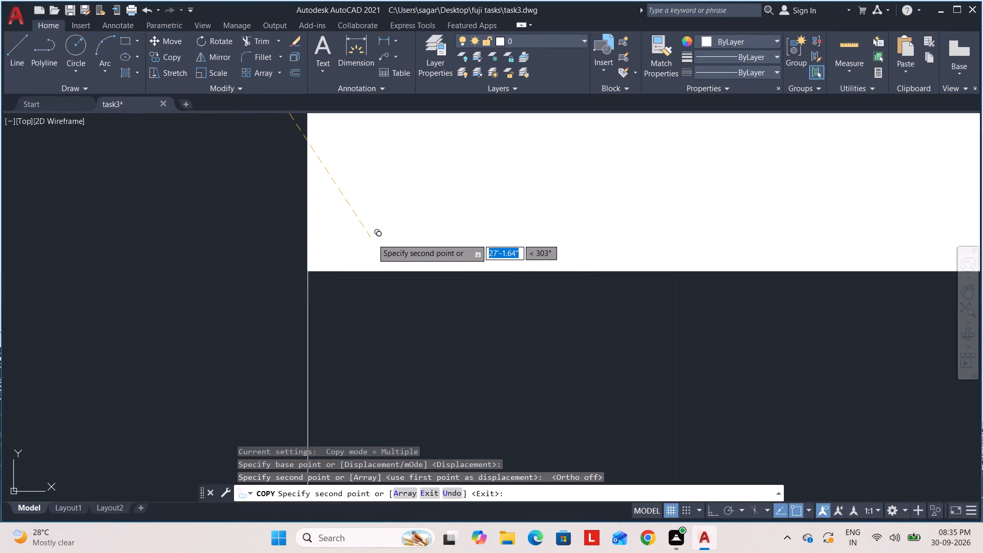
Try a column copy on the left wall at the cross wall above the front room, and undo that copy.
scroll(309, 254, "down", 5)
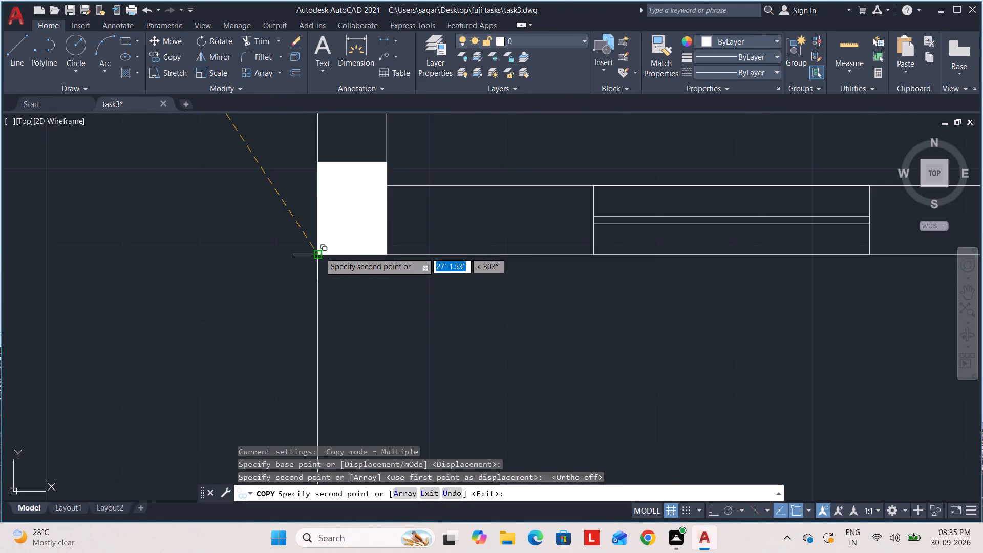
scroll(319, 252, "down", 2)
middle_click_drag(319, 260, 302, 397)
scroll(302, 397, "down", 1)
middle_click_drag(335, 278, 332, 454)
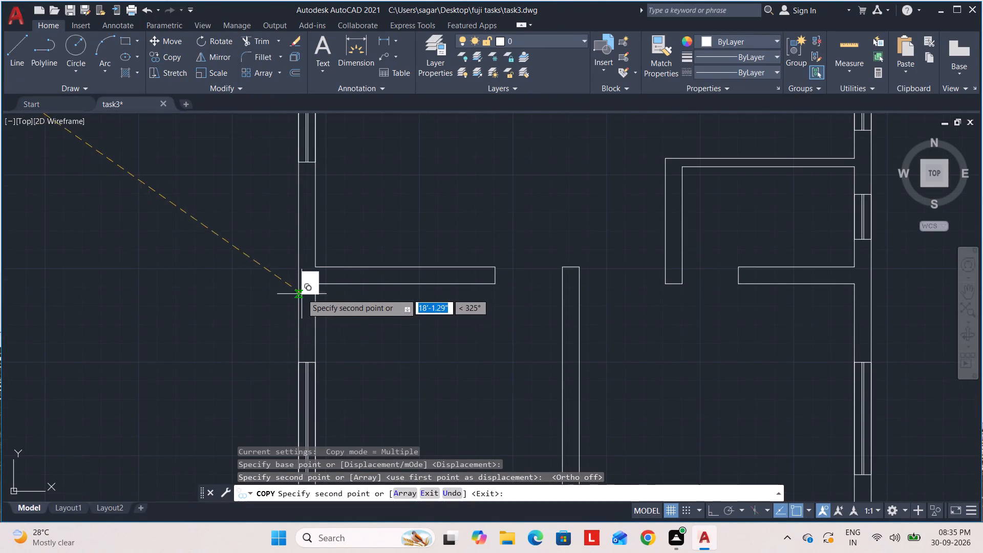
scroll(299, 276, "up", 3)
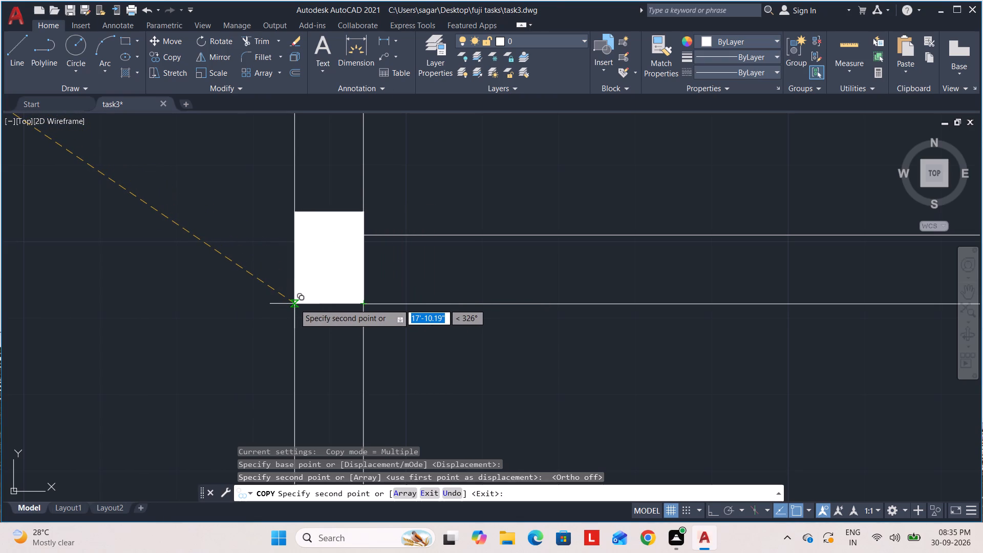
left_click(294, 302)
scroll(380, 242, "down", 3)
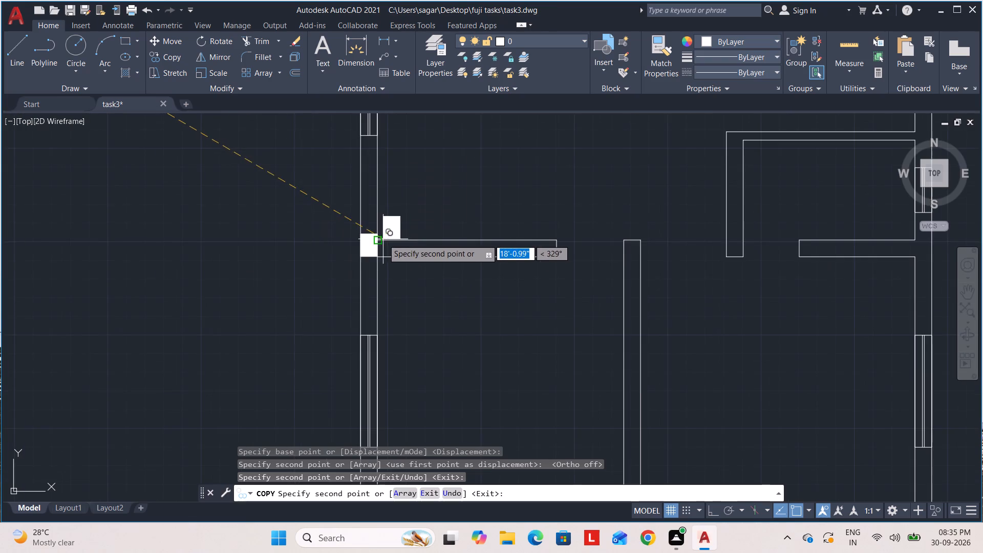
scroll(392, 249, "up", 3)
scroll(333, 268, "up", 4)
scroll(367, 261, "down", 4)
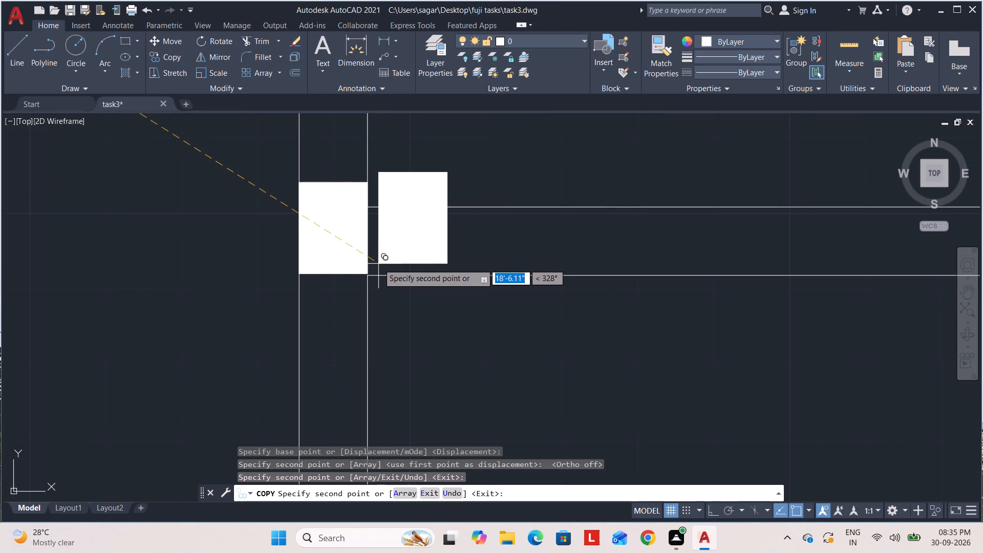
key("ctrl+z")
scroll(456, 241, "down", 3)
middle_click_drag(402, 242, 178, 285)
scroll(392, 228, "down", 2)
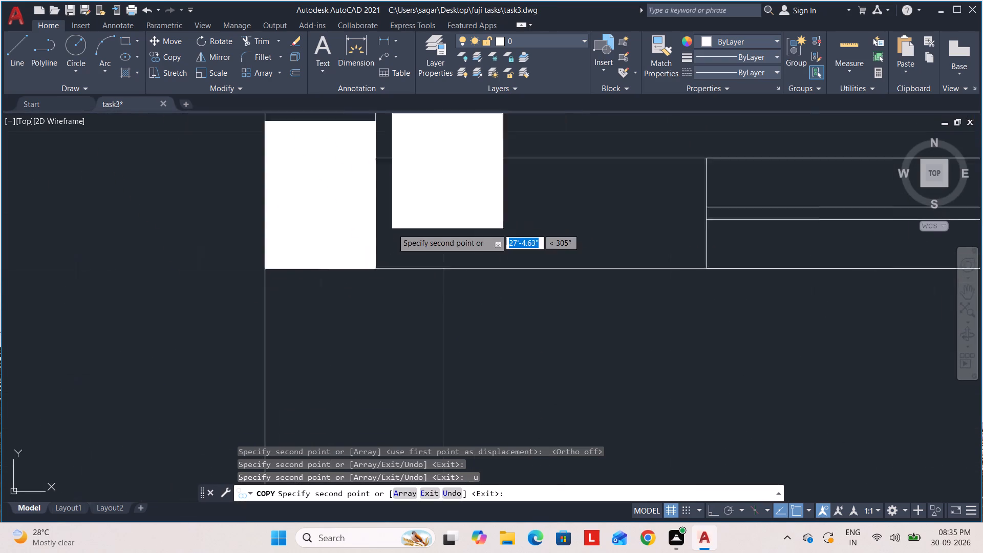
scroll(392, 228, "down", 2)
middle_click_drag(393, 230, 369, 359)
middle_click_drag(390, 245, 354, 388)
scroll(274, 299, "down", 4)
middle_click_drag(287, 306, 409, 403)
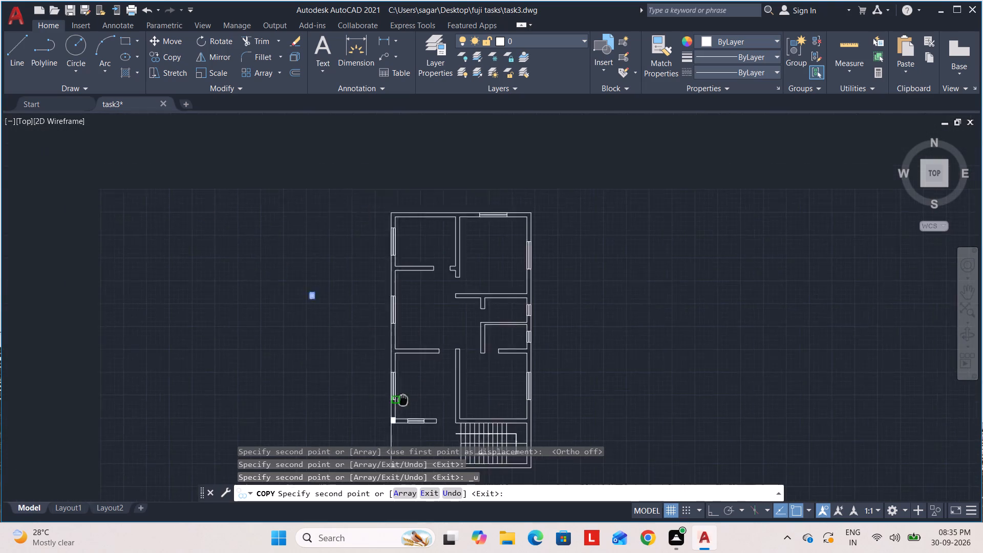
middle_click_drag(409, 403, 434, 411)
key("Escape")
Copy the 9" by 12" column from its lower-right corner to where the left wall's inner face meets the middle cross wall's lower face.
scroll(348, 319, "up", 5)
middle_click_drag(353, 301, 364, 339)
left_click(383, 336)
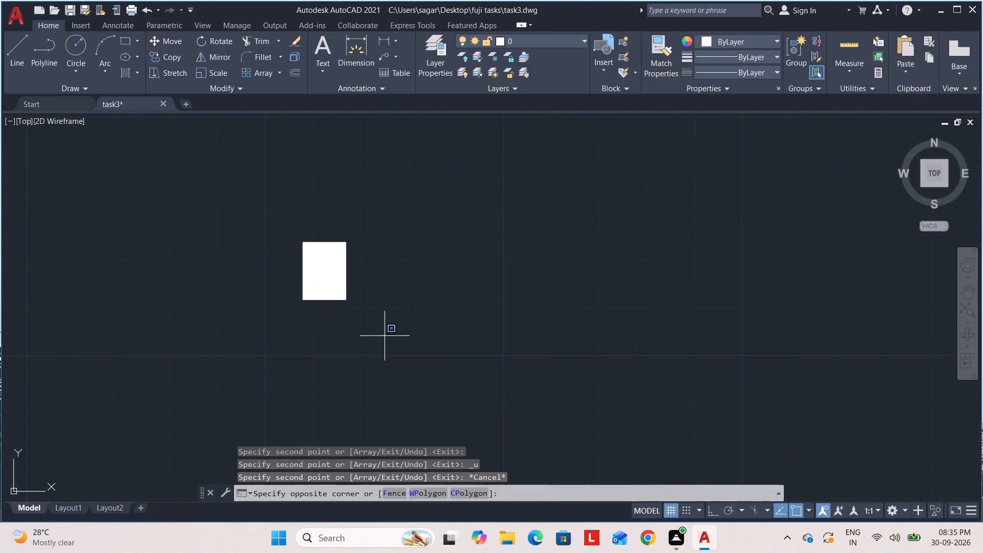
left_click(277, 215)
type("co")
key("Return")
scroll(323, 275, "up", 5)
scroll(392, 296, "down", 3)
middle_click_drag(386, 263, 384, 236)
scroll(436, 312, "up", 4)
left_click(362, 331)
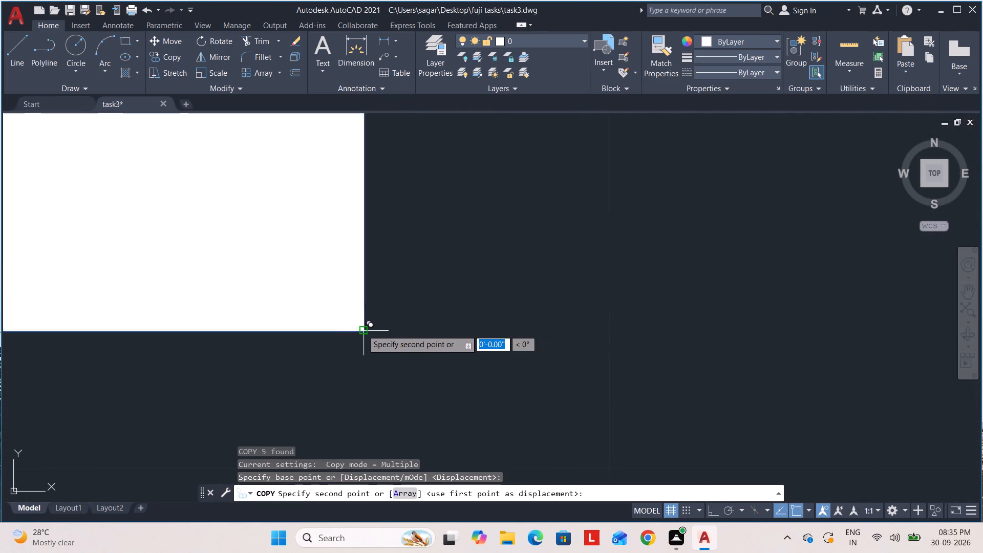
scroll(335, 290, "down", 7)
scroll(543, 343, "down", 2)
middle_click_drag(512, 326, 214, 301)
middle_click_drag(322, 380, 323, 338)
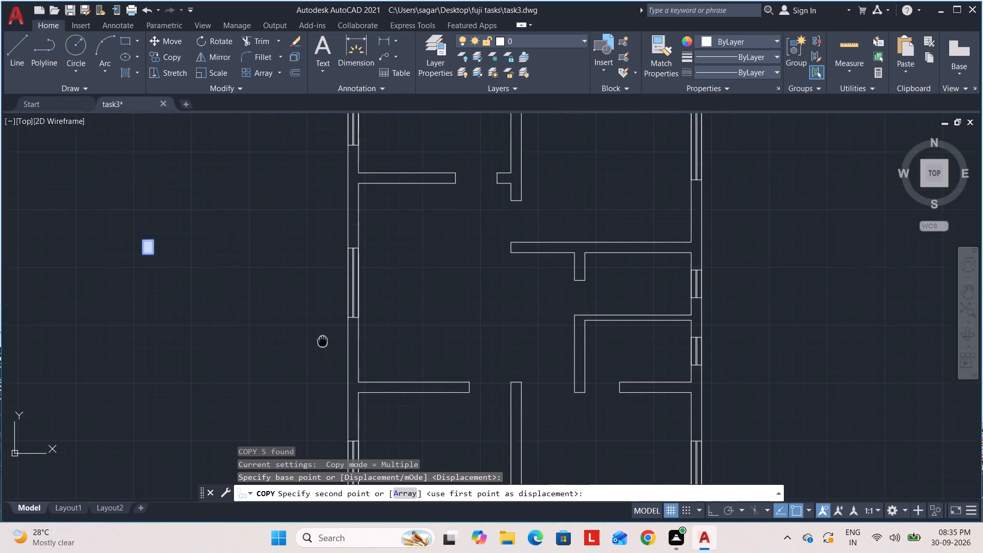
middle_click_drag(323, 338, 357, 239)
scroll(389, 297, "up", 2)
middle_click_drag(389, 297, 440, 113)
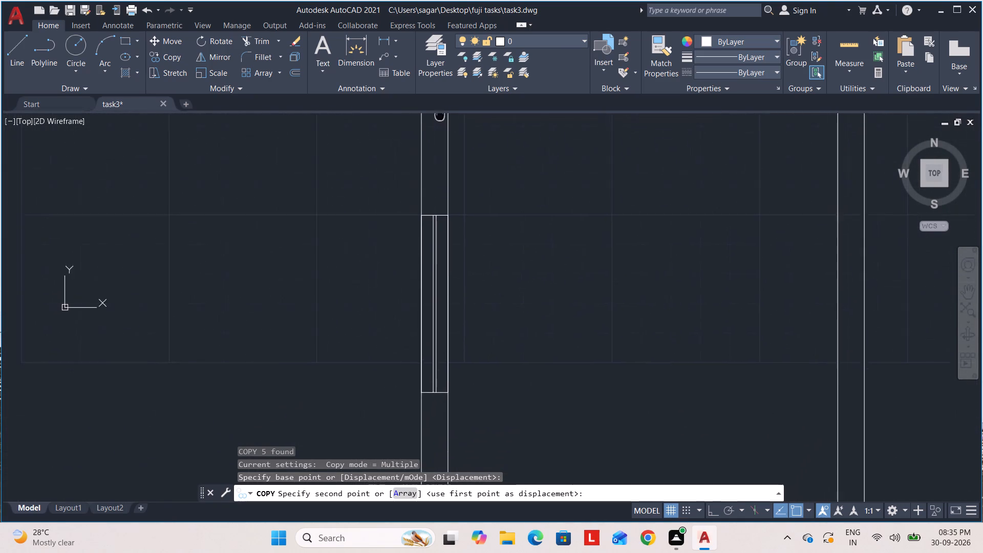
middle_click_drag(440, 113, 413, 171)
scroll(412, 176, "down", 3)
scroll(415, 160, "up", 5)
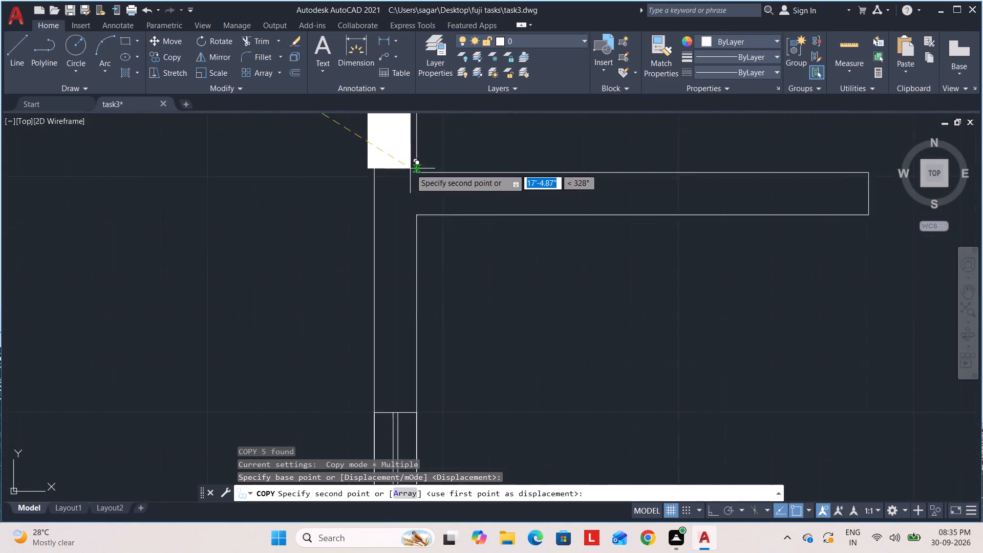
scroll(410, 168, "up", 2)
scroll(423, 280, "up", 2)
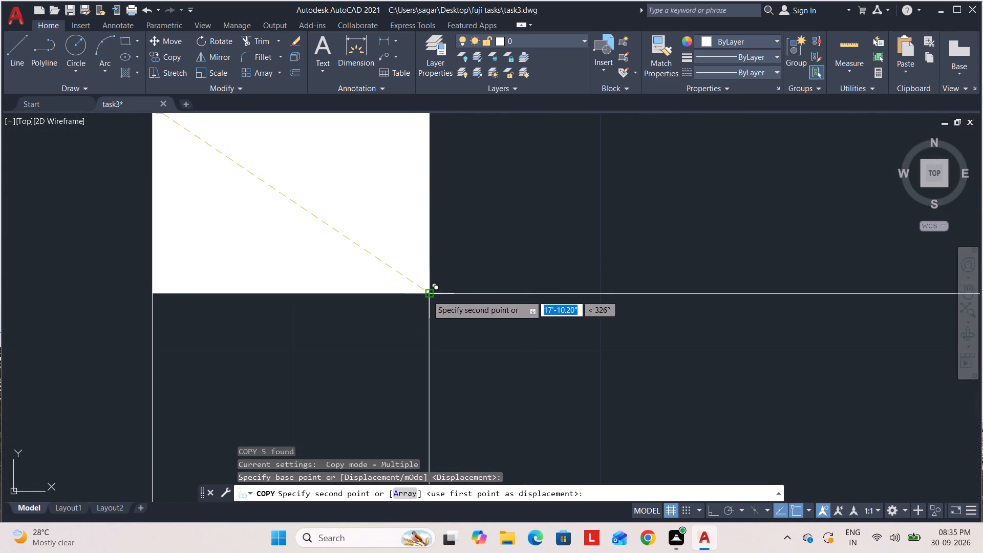
left_click(431, 294)
scroll(414, 260, "down", 5)
middle_click_drag(419, 266, 427, 384)
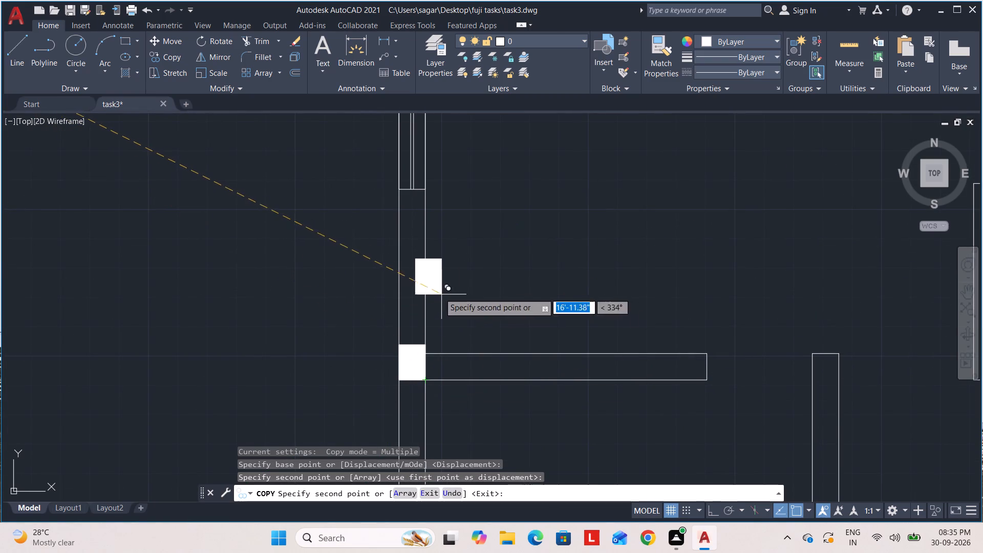
scroll(399, 289, "down", 5)
middle_click_drag(407, 301, 422, 354)
scroll(354, 293, "up", 4)
middle_click_drag(408, 314, 382, 207)
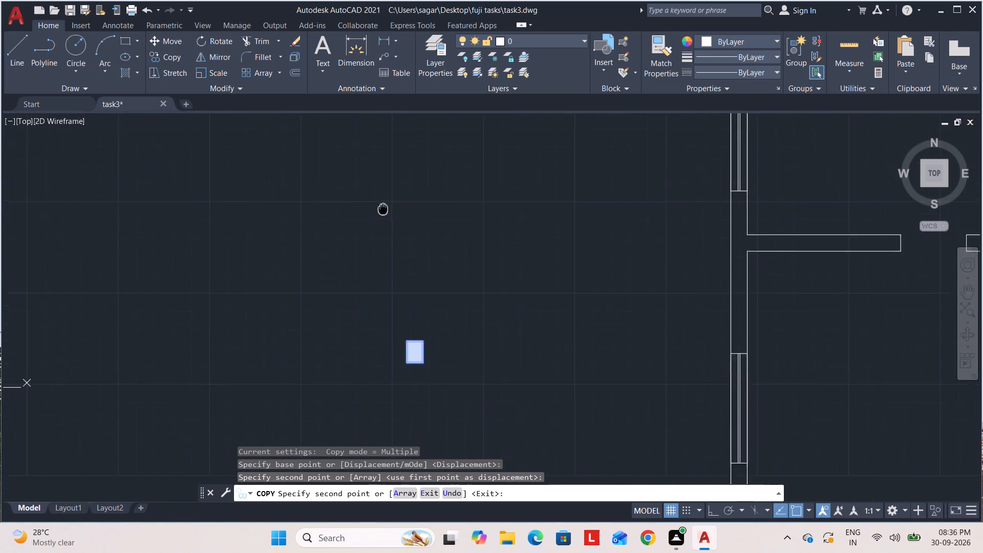
middle_click_drag(382, 207, 375, 171)
scroll(378, 305, "up", 2)
middle_click_drag(386, 279, 383, 264)
key("Escape")
Copy the 9" by 12" column from its upper-right corner to where the left wall's inner face meets the upper cross wall's top face.
scroll(500, 336, "up", 3)
middle_click_drag(499, 335, 499, 341)
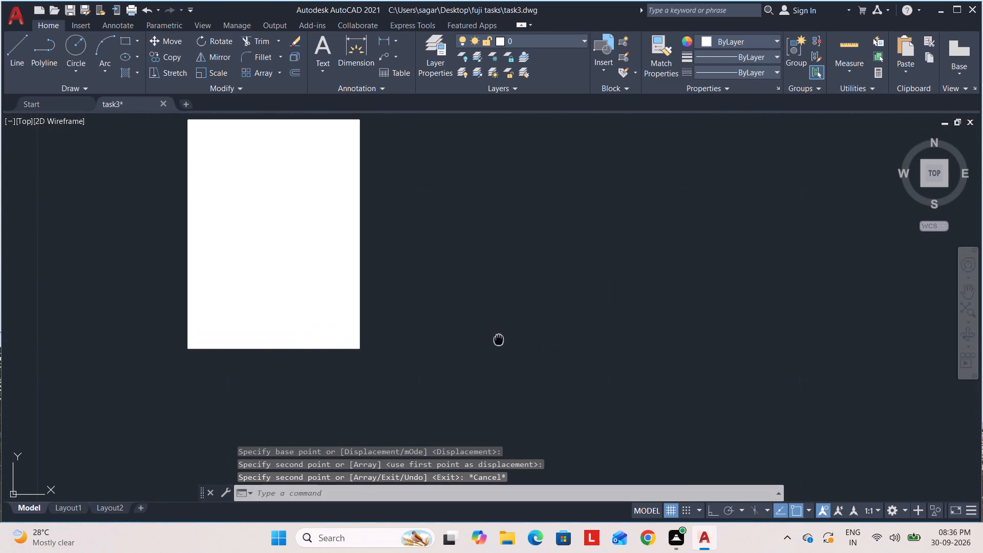
middle_click_drag(499, 341, 498, 344)
scroll(490, 326, "down", 3)
left_click(488, 350)
left_click(379, 258)
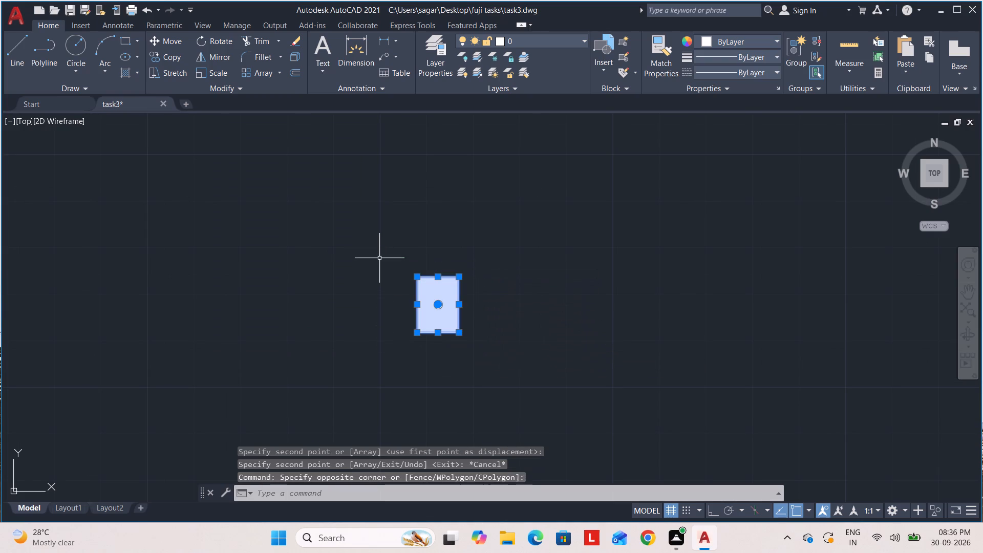
key("c")
key("o")
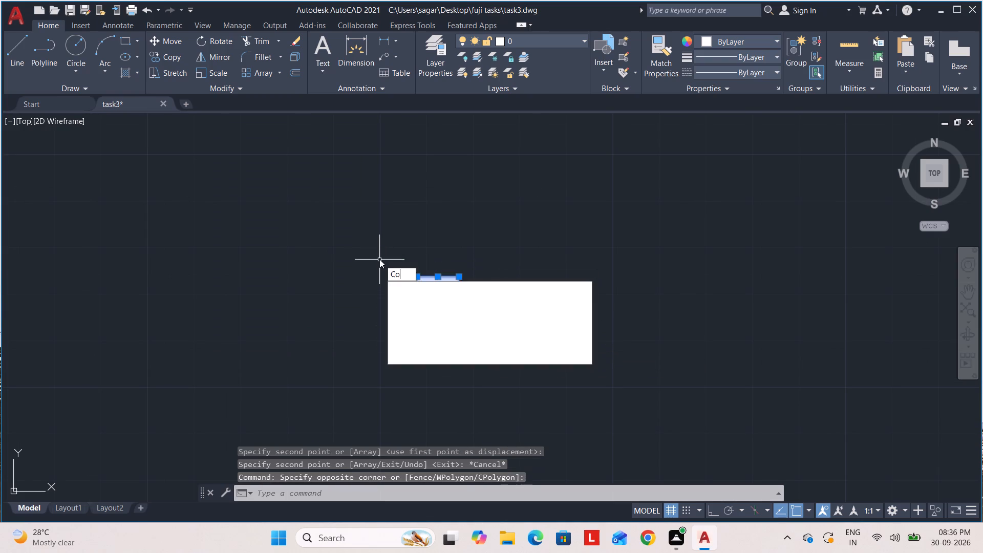
key("Return")
scroll(432, 284, "up", 3)
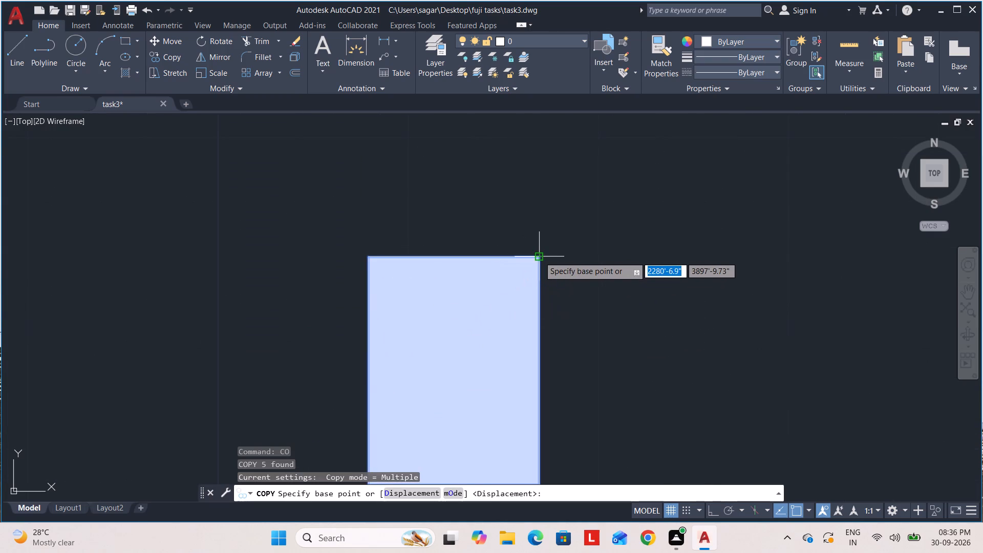
left_click(539, 257)
scroll(544, 201, "down", 5)
middle_click_drag(388, 206, 46, 283)
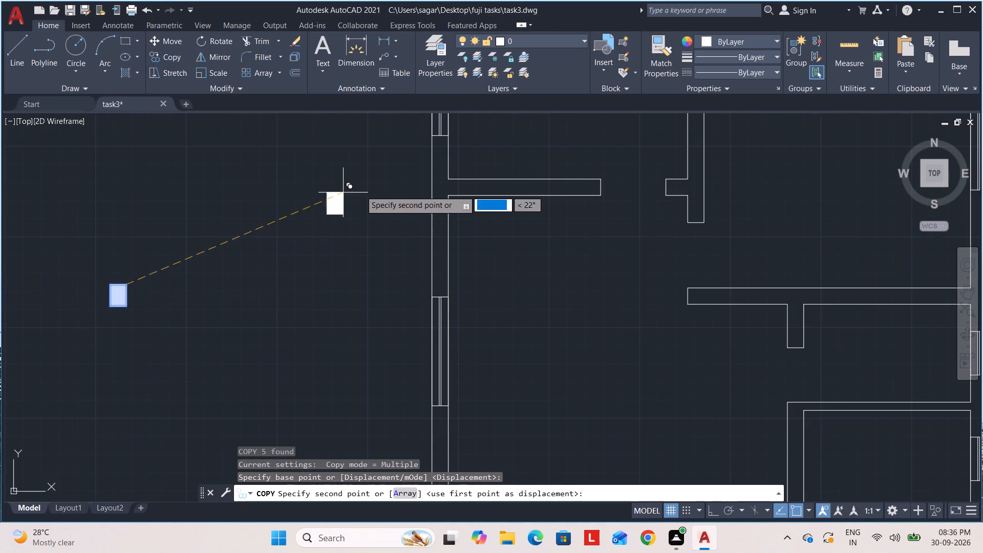
scroll(403, 189, "up", 2)
middle_click_drag(405, 192, 278, 297)
scroll(379, 294, "up", 3)
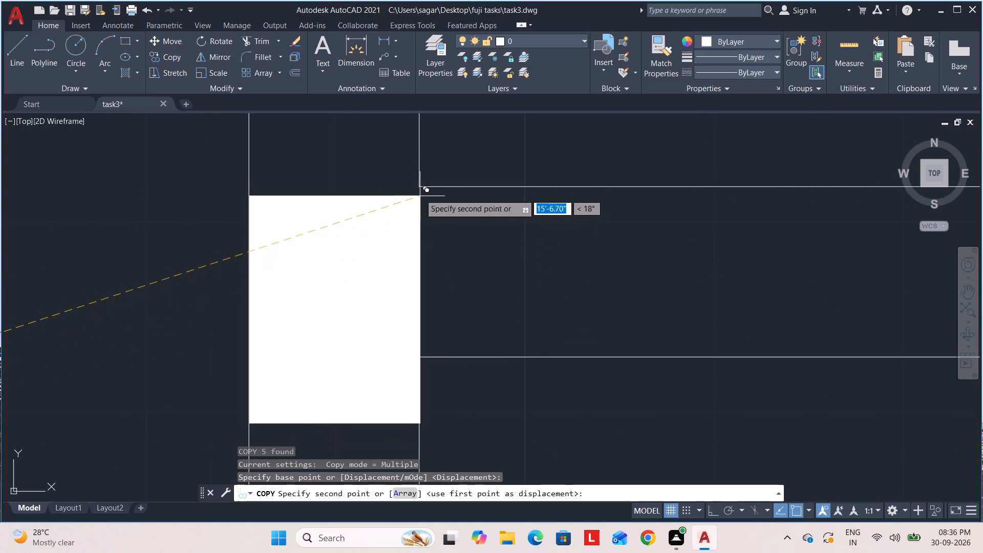
left_click(418, 185)
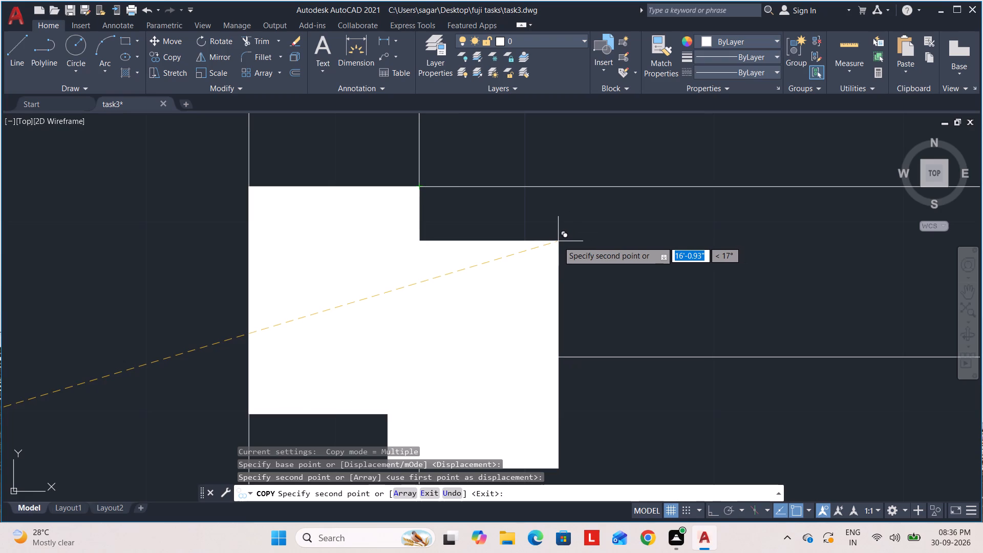
Copy the 9" by 12" column by its upper-right corner to the building's outer corner where the top and right walls meet.
scroll(596, 258, "down", 3)
middle_click_drag(583, 262, 578, 263)
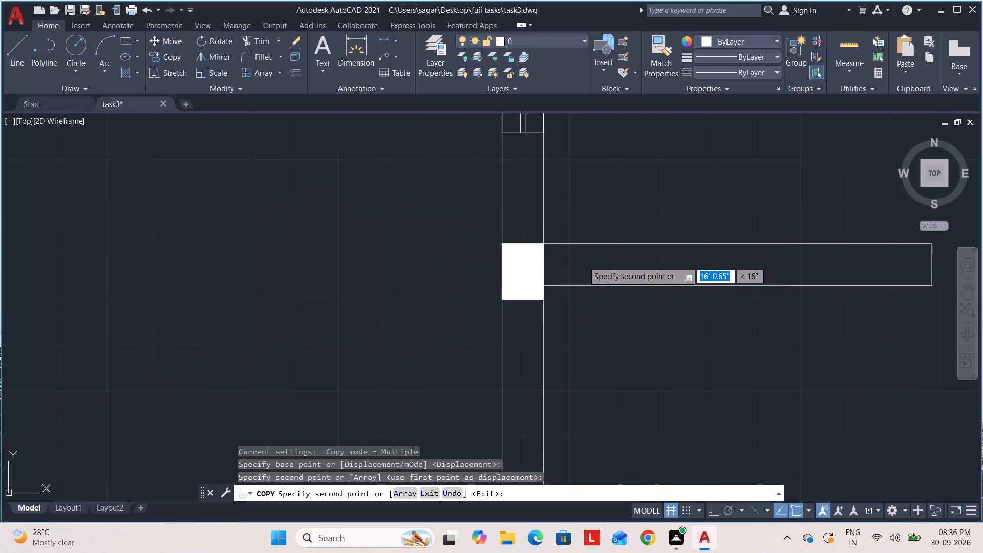
middle_click_drag(578, 263, 375, 320)
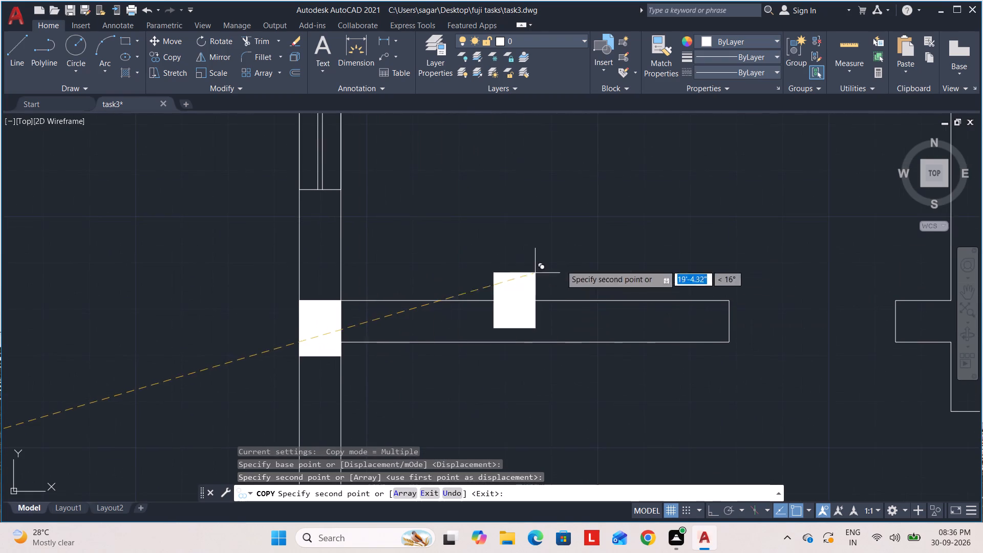
middle_click_drag(730, 216, 282, 421)
middle_click_drag(516, 271, 490, 364)
scroll(521, 276, "down", 3)
middle_click_drag(522, 298, 522, 396)
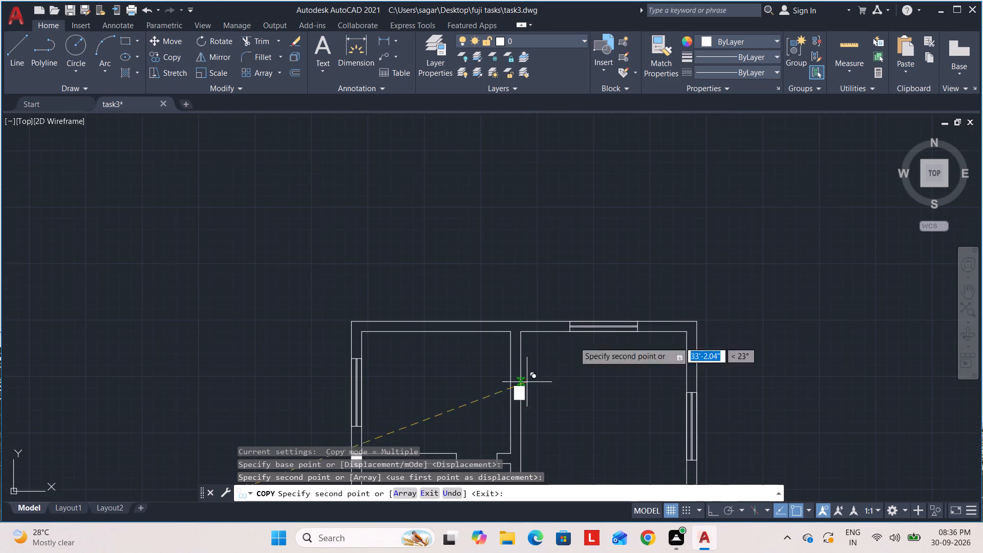
middle_click_drag(671, 308, 502, 307)
scroll(513, 338, "up", 4)
middle_click_drag(575, 291, 466, 376)
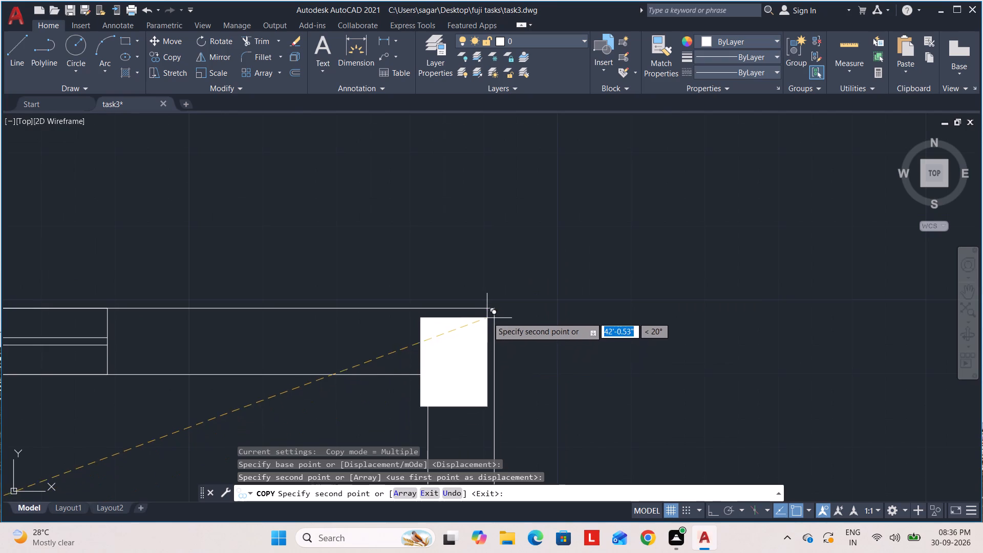
left_click(494, 307)
Copy the same column to the upper-right corner of the free end of the interior vertical wall beside the room above the stair.
scroll(613, 232, "down", 4)
middle_click_drag(595, 232, 570, 205)
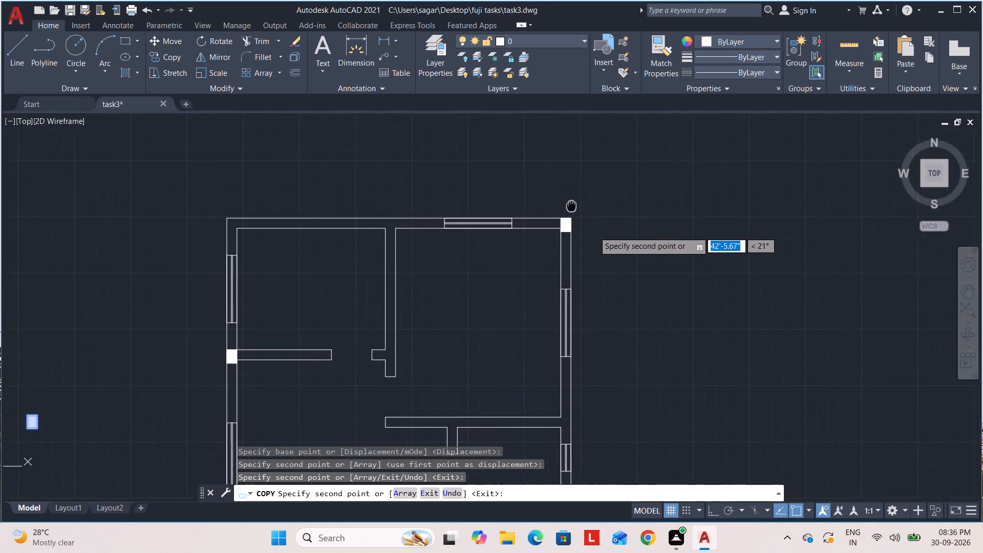
middle_click_drag(570, 205, 552, 178)
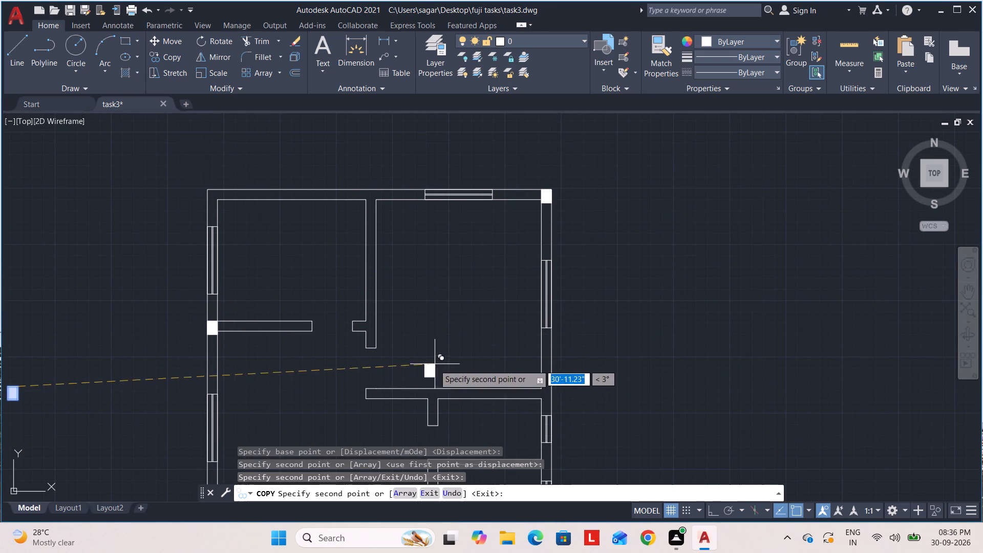
scroll(345, 387, "down", 1)
middle_click_drag(345, 380, 459, 160)
scroll(502, 269, "up", 3)
scroll(426, 225, "up", 3)
middle_click_drag(425, 224, 453, 338)
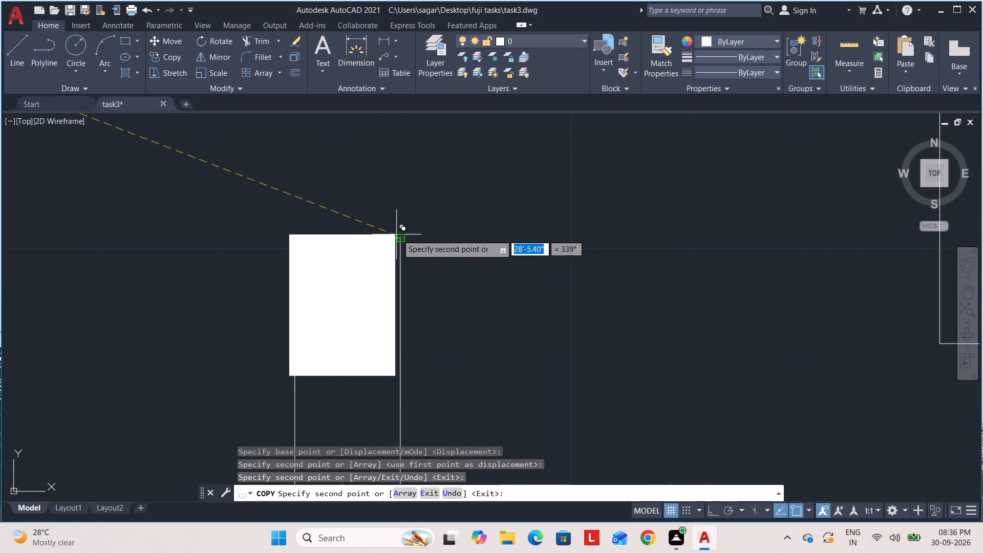
left_click(399, 235)
scroll(569, 197, "down", 4)
middle_click_drag(547, 192, 416, 84)
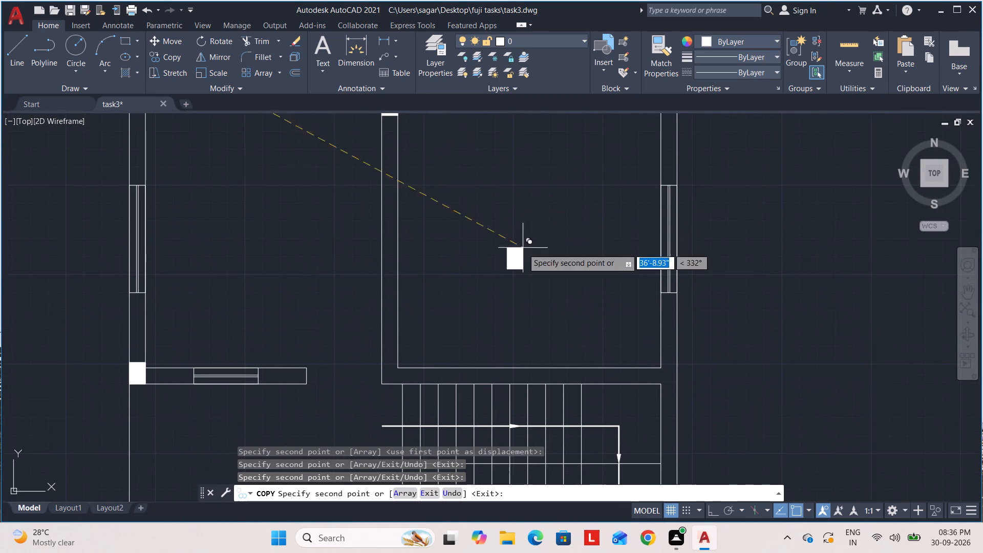
scroll(524, 250, "down", 2)
middle_click_drag(516, 238, 452, 175)
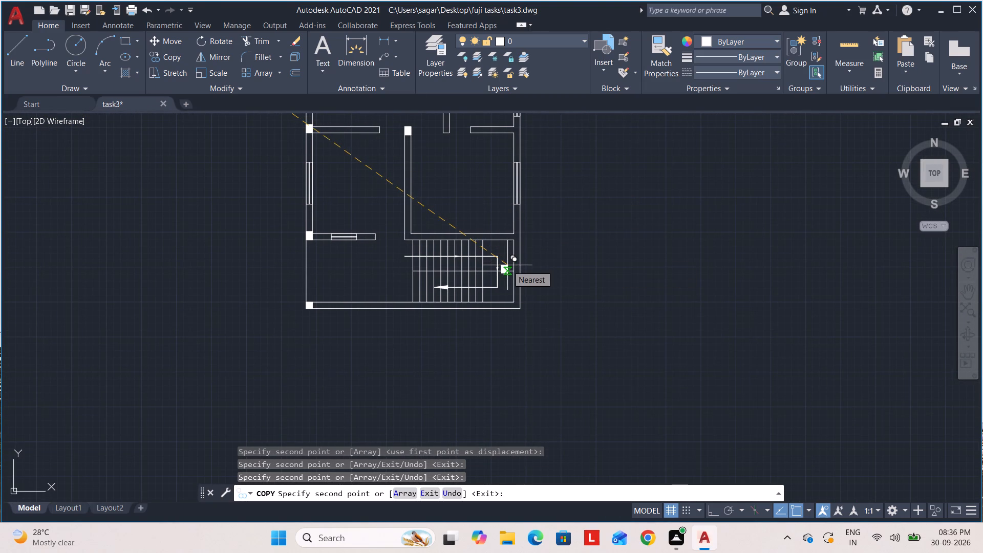
scroll(460, 303, "down", 1)
middle_click_drag(459, 305, 472, 376)
middle_click_drag(458, 282, 472, 379)
scroll(456, 287, "down", 1)
scroll(351, 336, "up", 3)
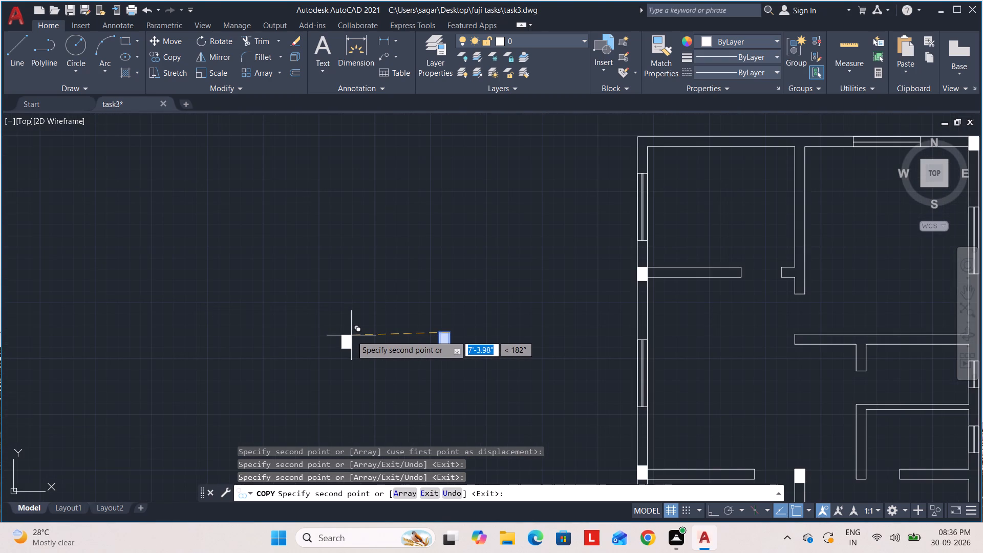
scroll(352, 338, "up", 2)
middle_click_drag(352, 336, 332, 277)
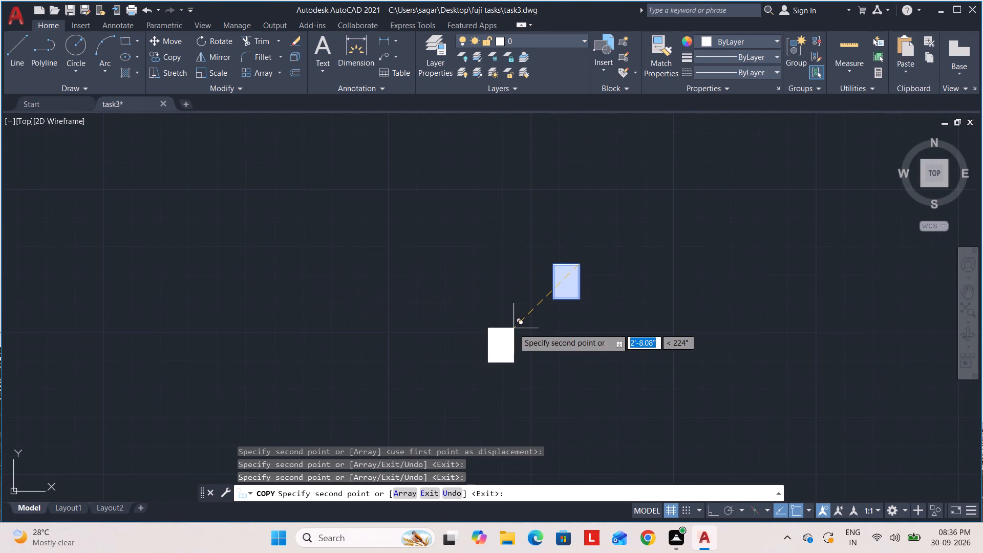
key("Escape")
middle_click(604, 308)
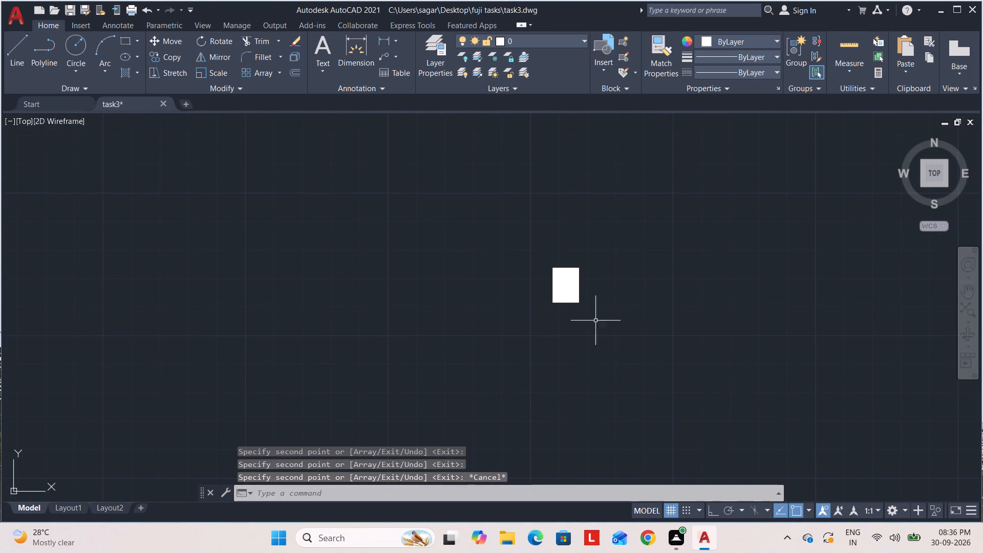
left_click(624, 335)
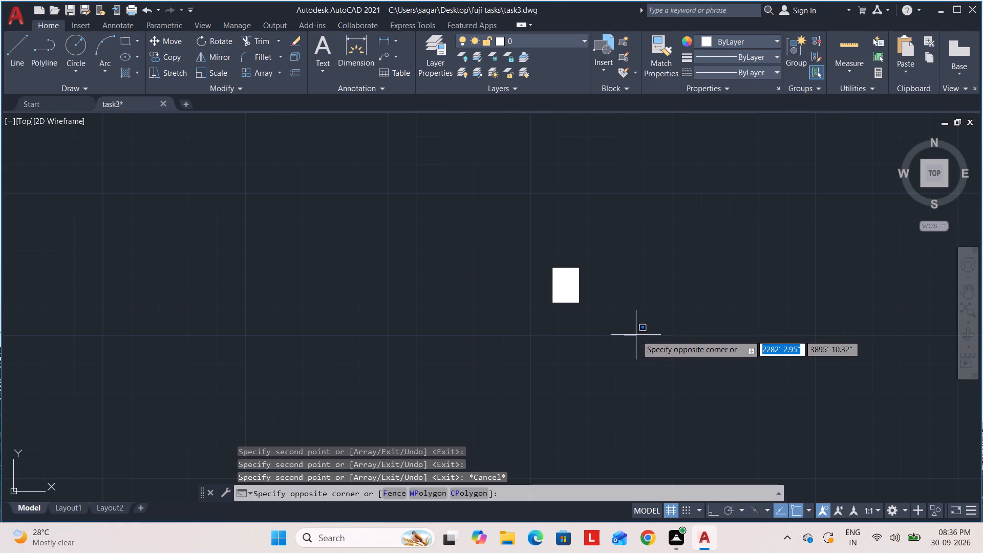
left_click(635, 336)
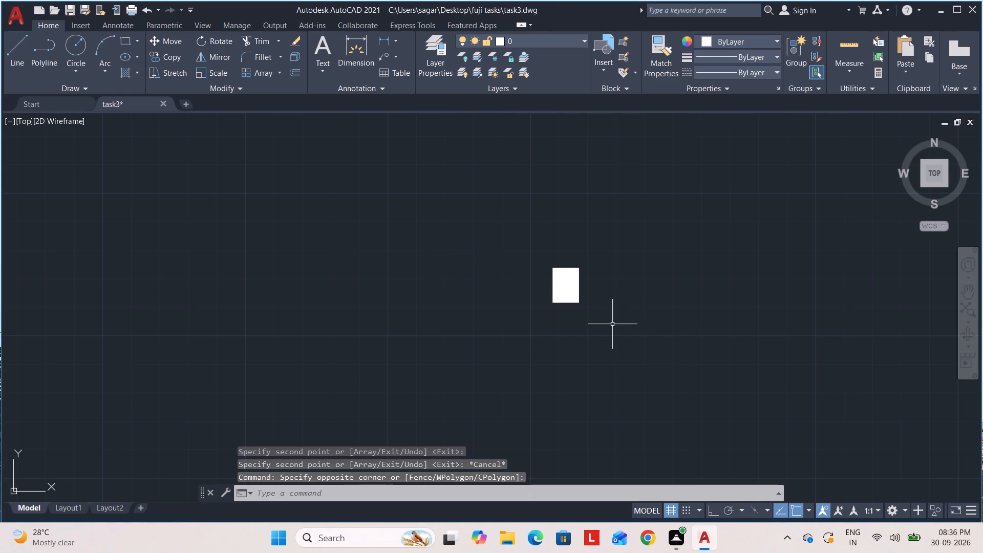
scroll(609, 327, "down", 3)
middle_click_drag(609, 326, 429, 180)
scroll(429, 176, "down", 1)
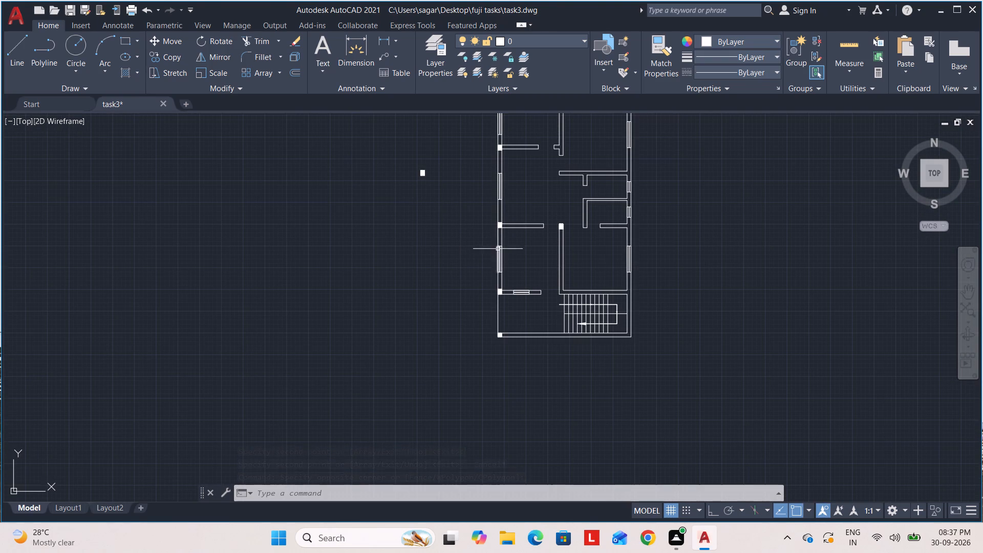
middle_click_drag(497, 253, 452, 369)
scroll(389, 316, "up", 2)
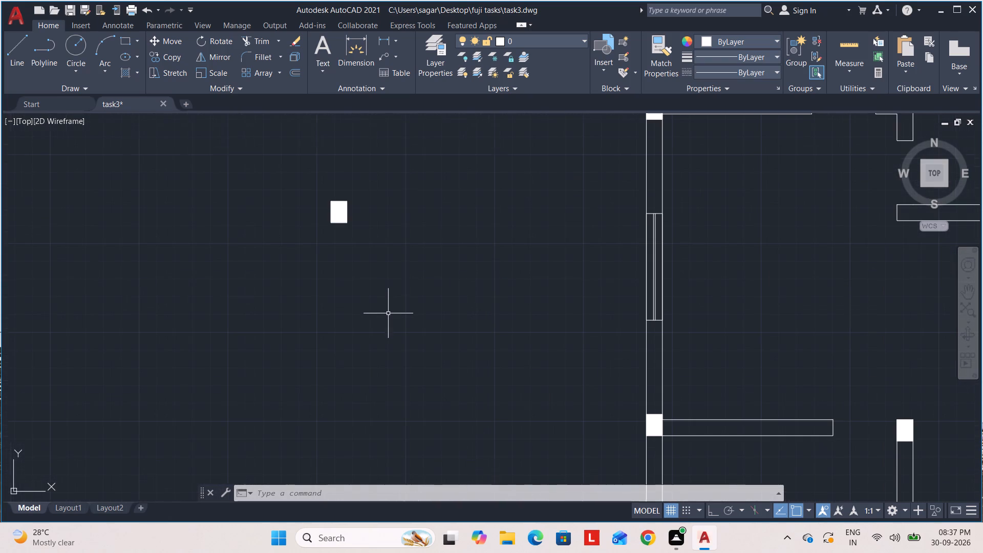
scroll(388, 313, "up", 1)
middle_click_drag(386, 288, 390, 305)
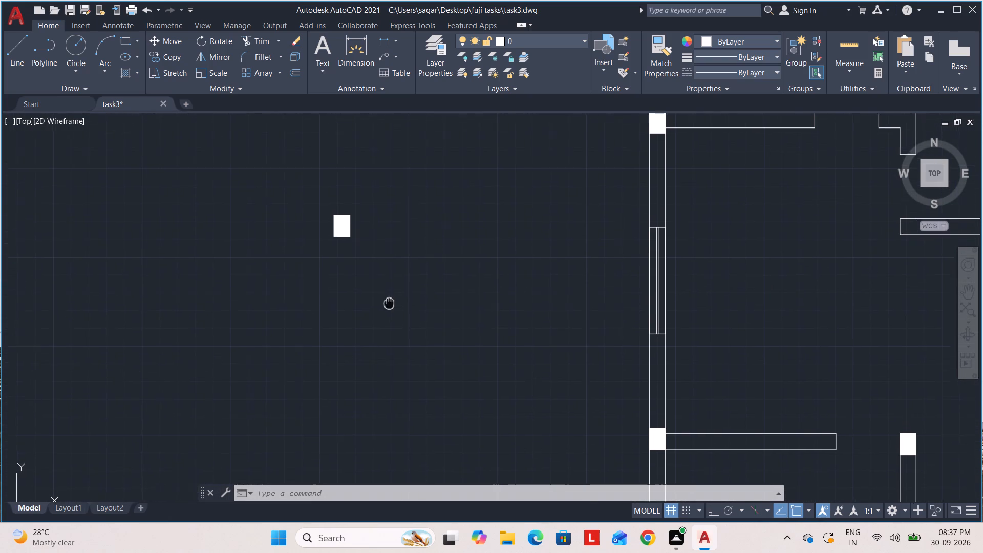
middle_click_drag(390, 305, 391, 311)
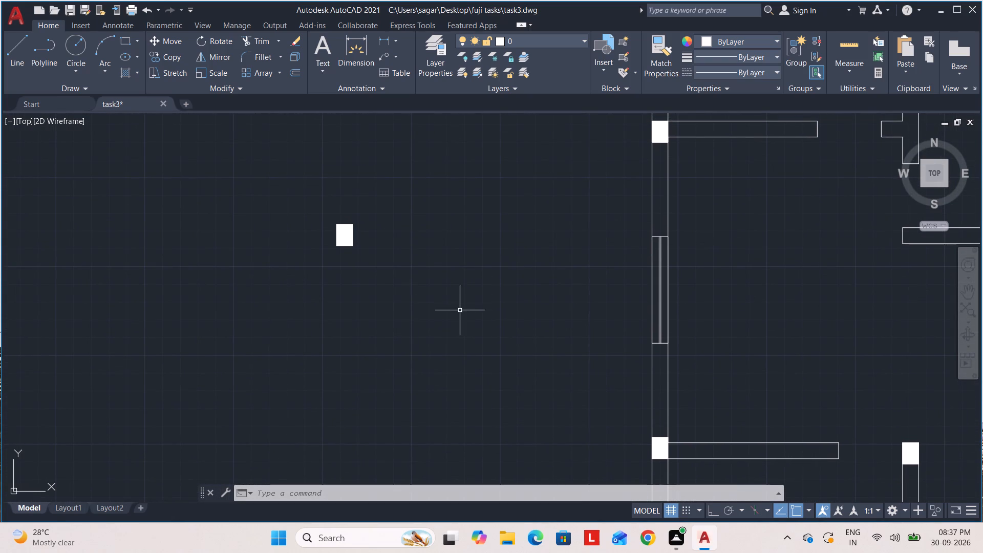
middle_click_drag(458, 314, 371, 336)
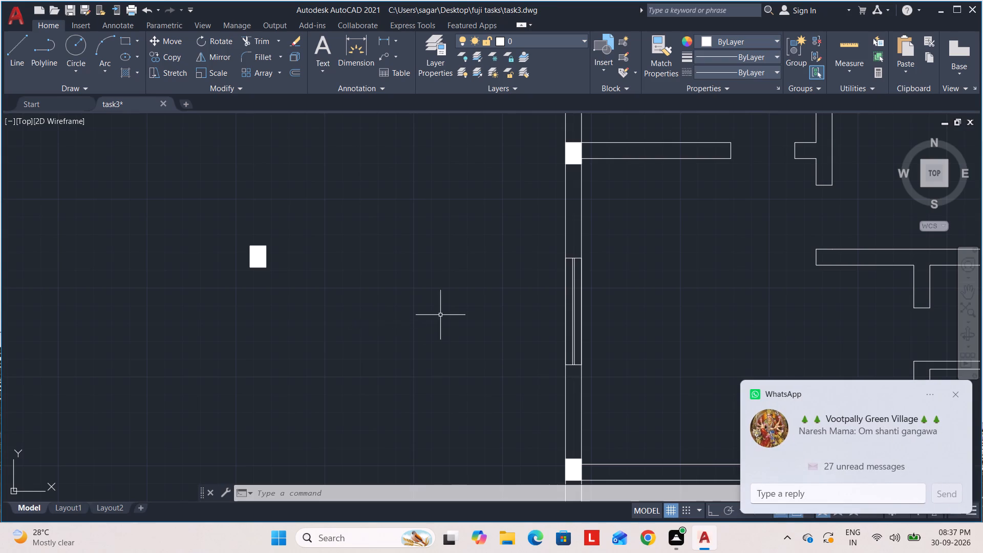
Extend the right face line of the upper interior vertical wall to the outer line of the top wall.
scroll(413, 307, "down", 4)
middle_click_drag(410, 307, 379, 302)
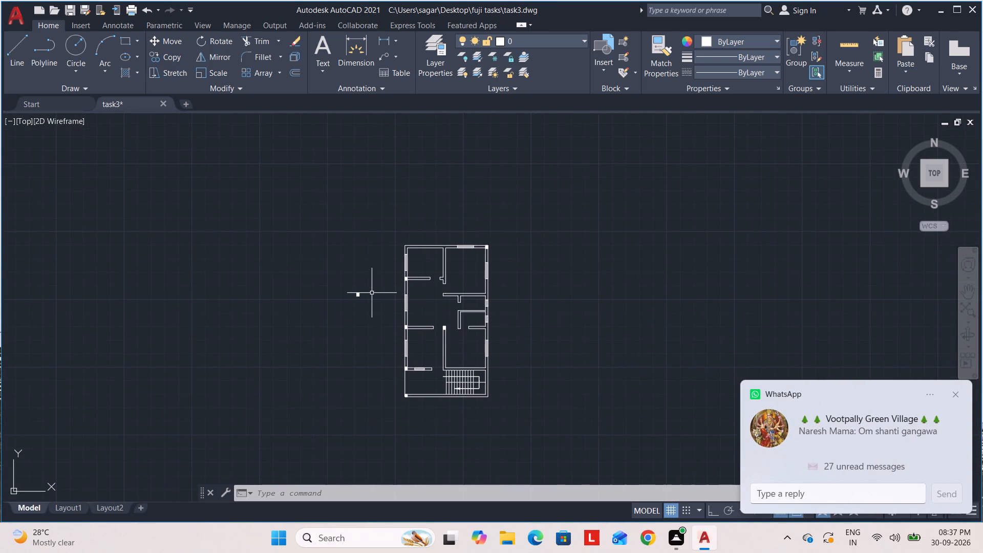
middle_click_drag(372, 291, 350, 385)
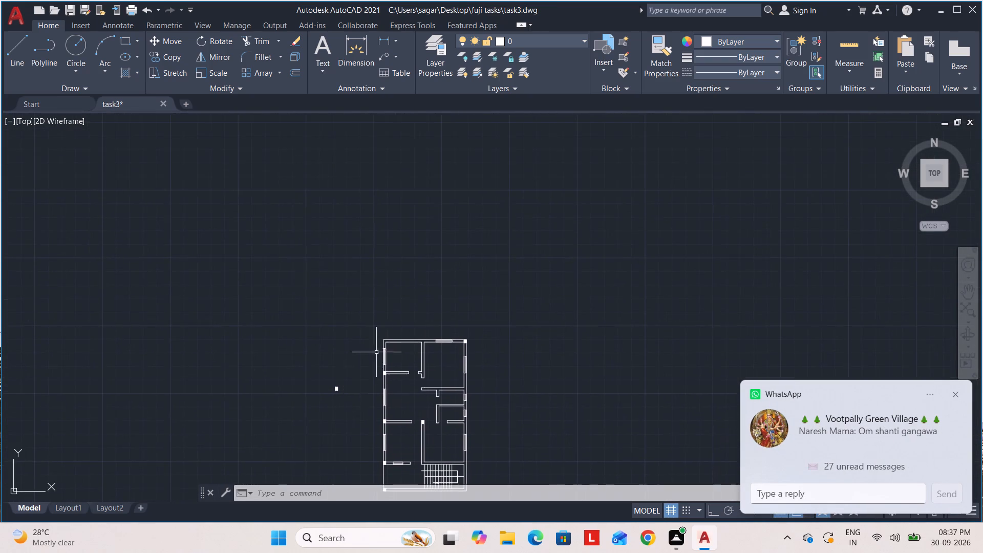
scroll(400, 336, "up", 3)
middle_click_drag(470, 361, 479, 292)
scroll(458, 318, "up", 1)
scroll(541, 306, "up", 1)
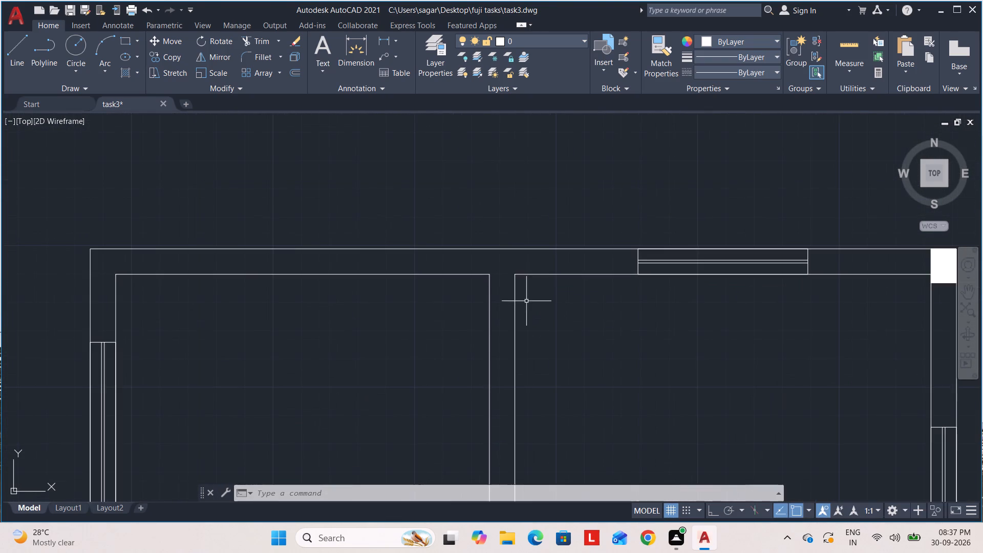
scroll(504, 301, "down", 2)
middle_click_drag(507, 297, 503, 308)
scroll(503, 309, "up", 4)
middle_click_drag(503, 273, 493, 293)
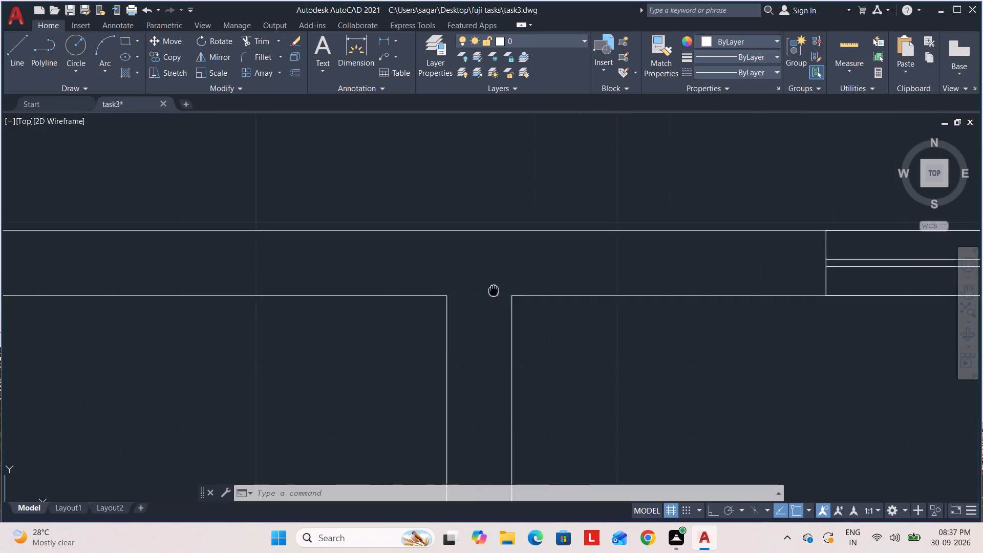
middle_click_drag(493, 293, 467, 335)
type("ex")
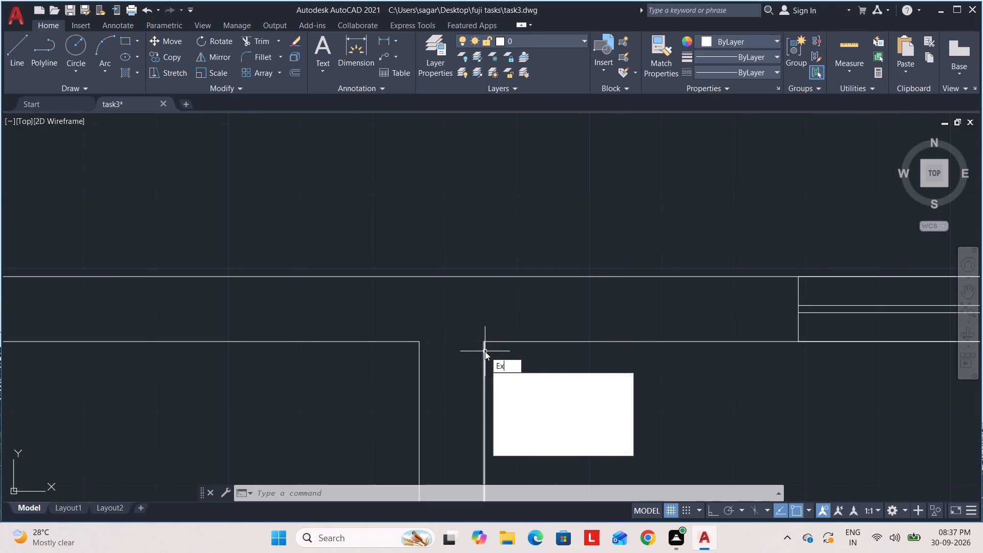
key("Return")
left_click(485, 358)
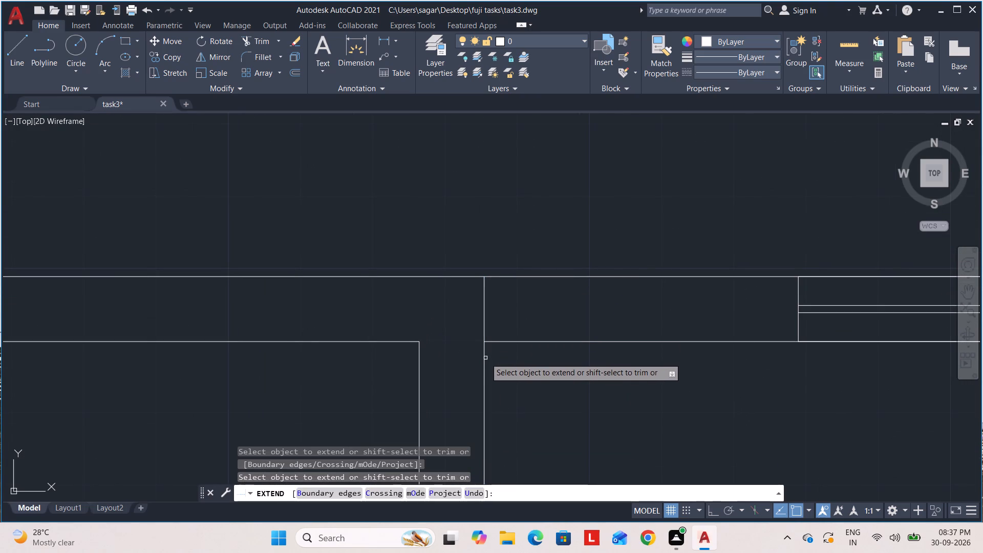
key("Escape")
Copy the 9" by 12" column from its upper-right corner to where the extended interior wall line meets the top wall's outer line.
scroll(425, 349, "down", 4)
middle_click_drag(461, 326, 783, 237)
scroll(426, 344, "down", 1)
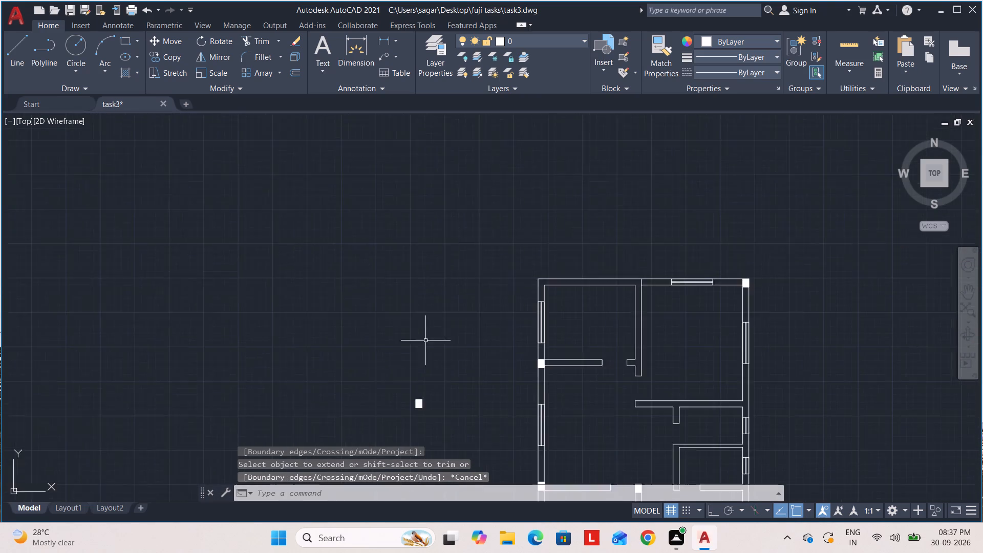
middle_click_drag(425, 339, 425, 250)
scroll(446, 321, "up", 3)
scroll(346, 329, "up", 3)
middle_click_drag(370, 346, 383, 398)
scroll(370, 347, "down", 1)
left_click(387, 385)
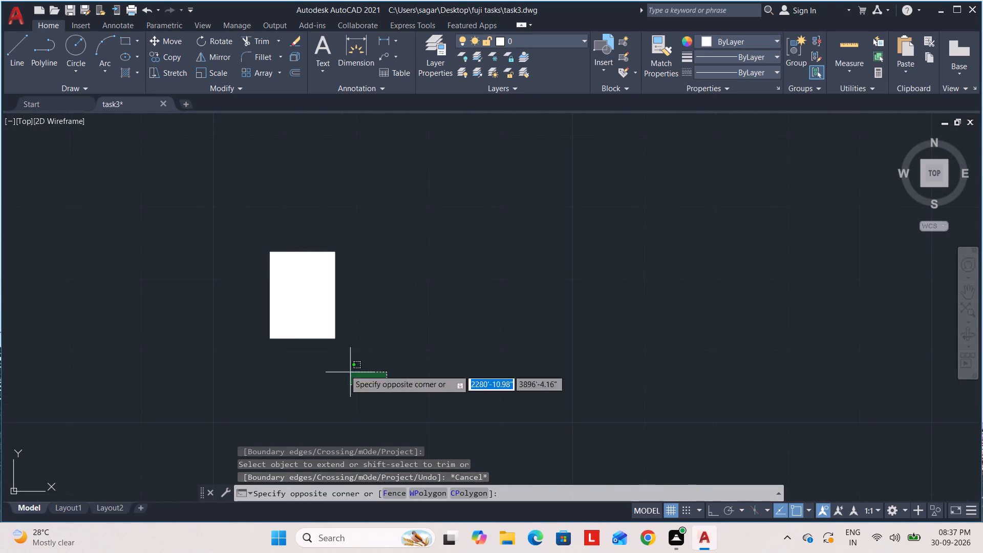
left_click(226, 220)
type("co")
key("Return")
scroll(233, 213, "up", 2)
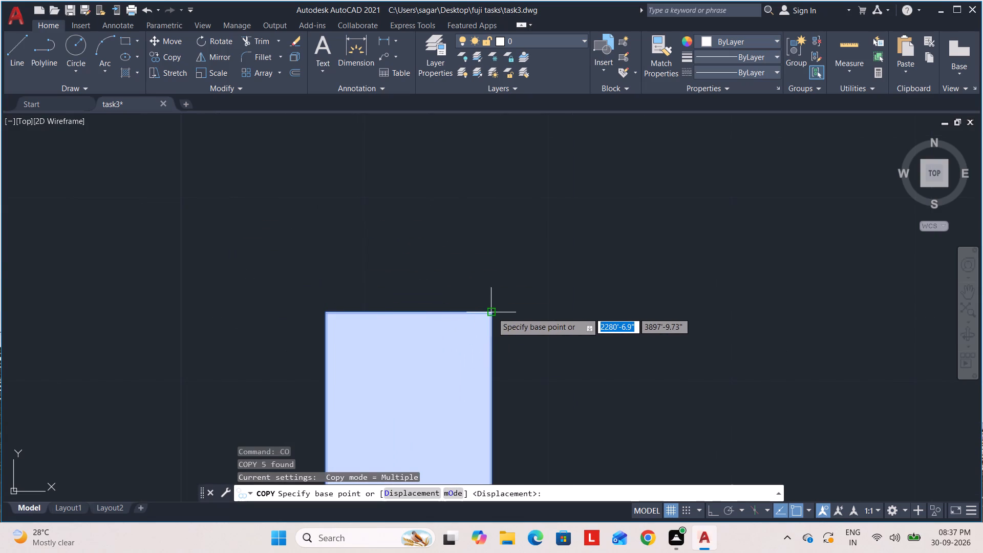
left_click(488, 314)
scroll(542, 223, "down", 4)
middle_click_drag(535, 224, 93, 354)
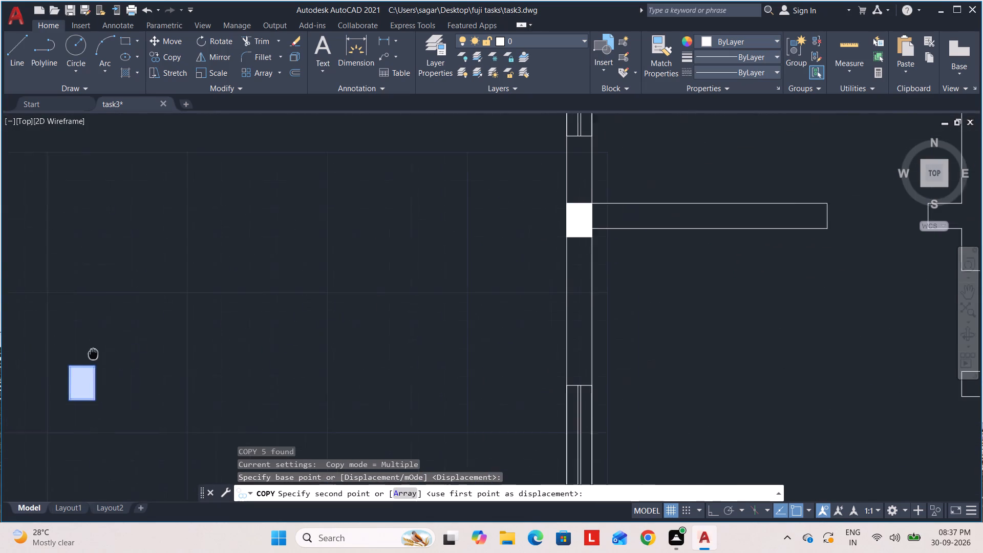
middle_click_drag(93, 354, 87, 355)
scroll(707, 203, "down", 3)
middle_click_drag(699, 213, 348, 399)
scroll(438, 302, "up", 4)
middle_click_drag(403, 318, 403, 317)
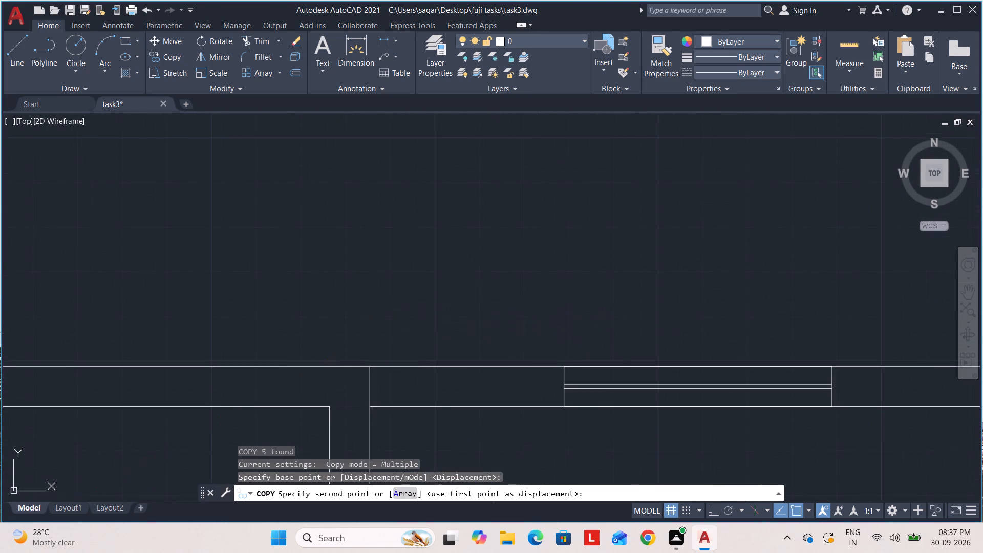
middle_click_drag(403, 317, 487, 243)
scroll(459, 276, "up", 2)
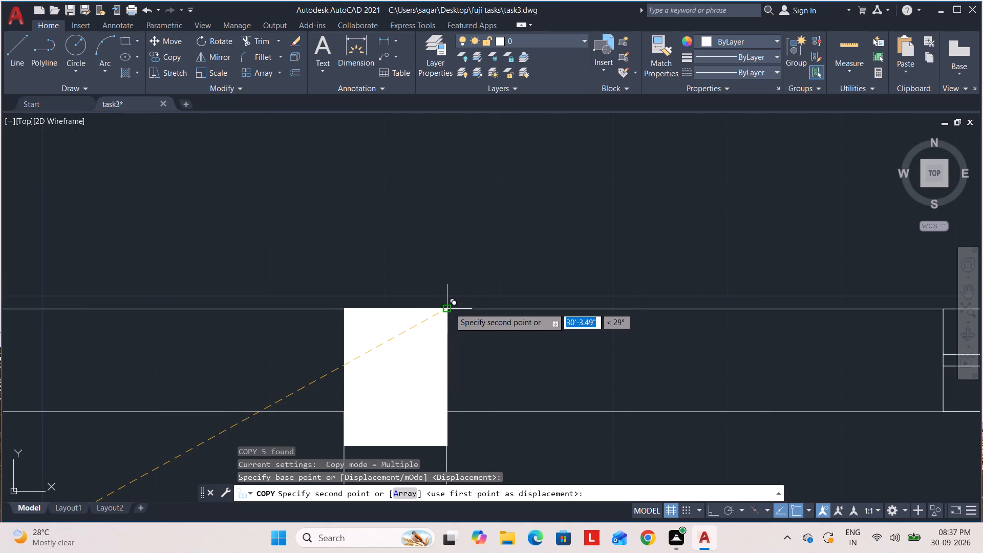
left_click(448, 305)
scroll(586, 208, "down", 1)
middle_click_drag(587, 204, 590, 194)
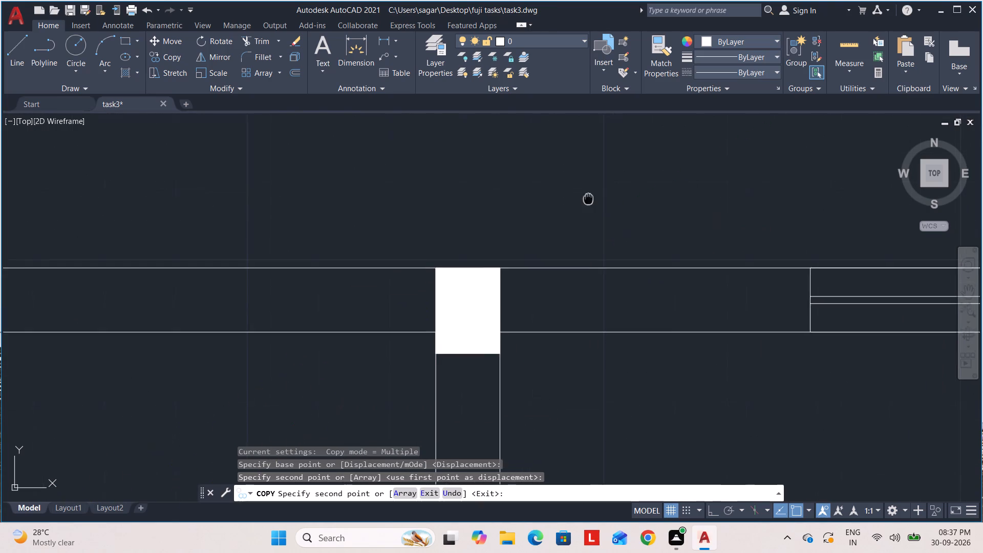
middle_click_drag(590, 194, 604, 140)
scroll(529, 251, "up", 3)
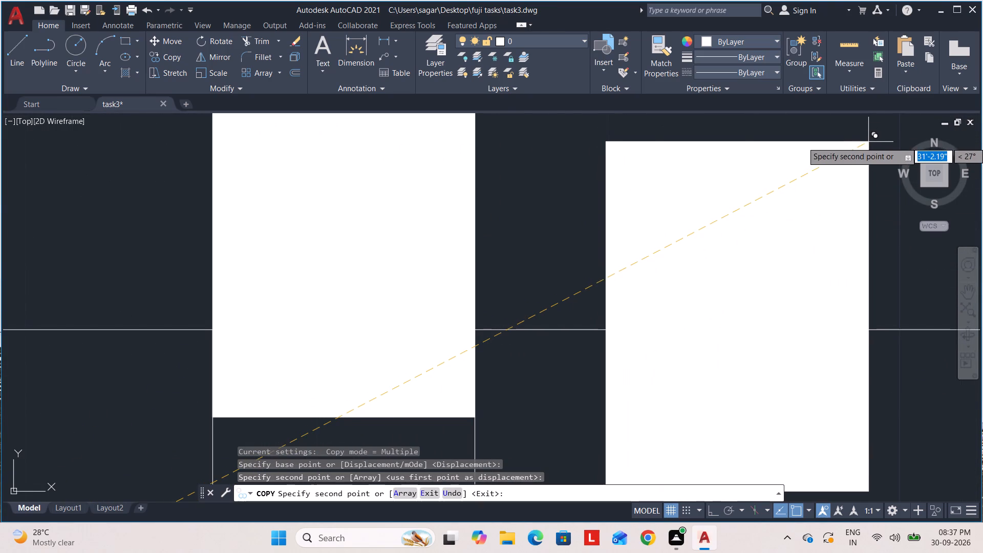
scroll(864, 135, "down", 2)
middle_click_drag(856, 144, 789, 328)
scroll(711, 286, "up", 2)
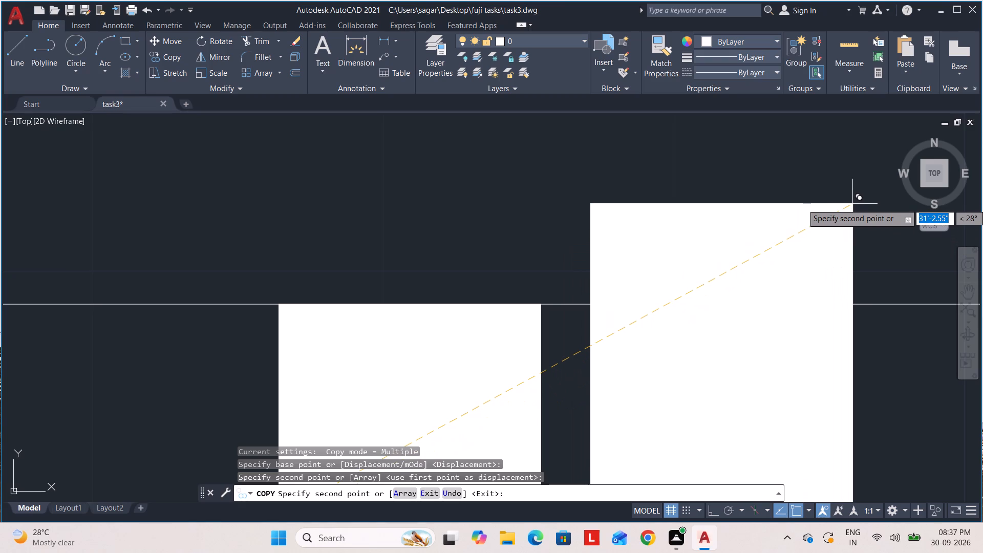
scroll(849, 193, "down", 2)
middle_click_drag(754, 133, 676, 109)
key("Escape")
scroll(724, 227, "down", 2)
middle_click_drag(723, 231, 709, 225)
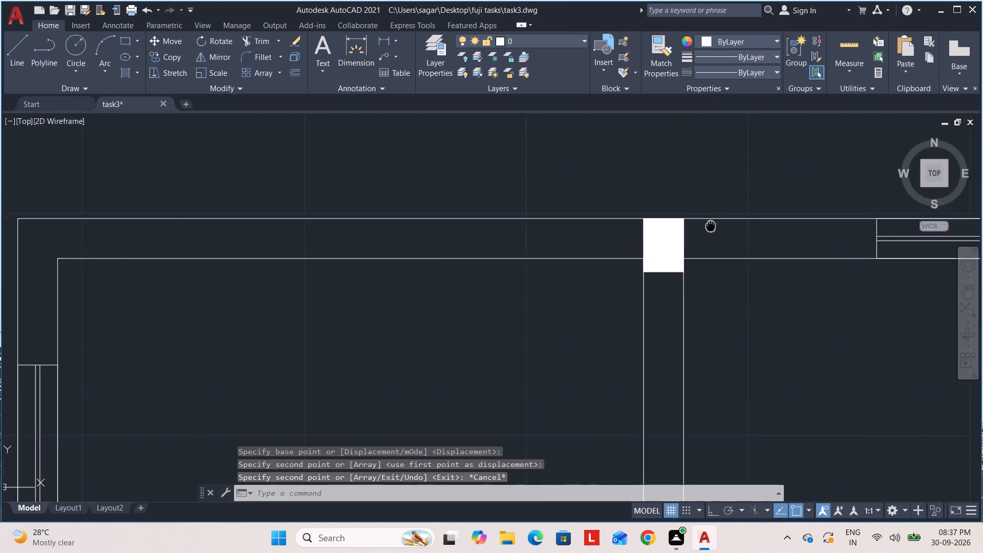
Copy the 9" by 12" column by its lower-left corner to where the lower face of the wall above the two small rooms meets the right wall.
middle_click_drag(709, 225, 536, 114)
scroll(603, 209, "down", 2)
middle_click_drag(593, 197, 564, 175)
scroll(512, 250, "down", 2)
middle_click_drag(514, 254, 514, 254)
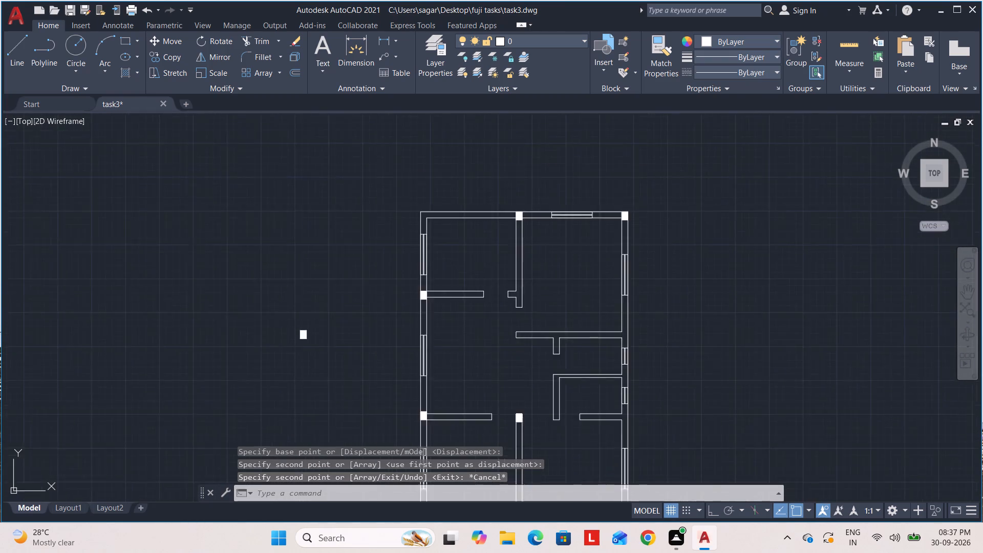
middle_click_drag(514, 254, 446, 159)
middle_click_drag(469, 314, 459, 289)
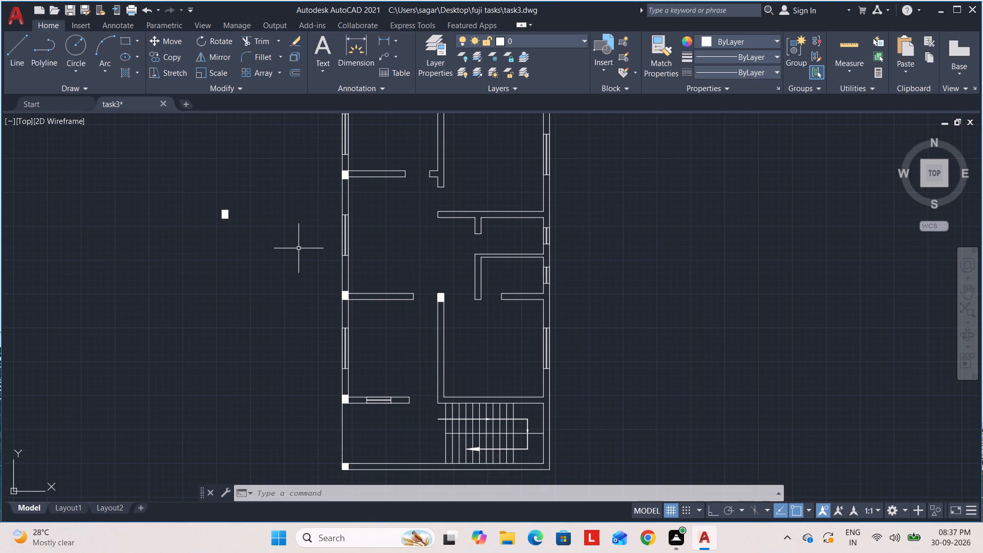
scroll(313, 250, "down", 1)
middle_click_drag(313, 250, 323, 270)
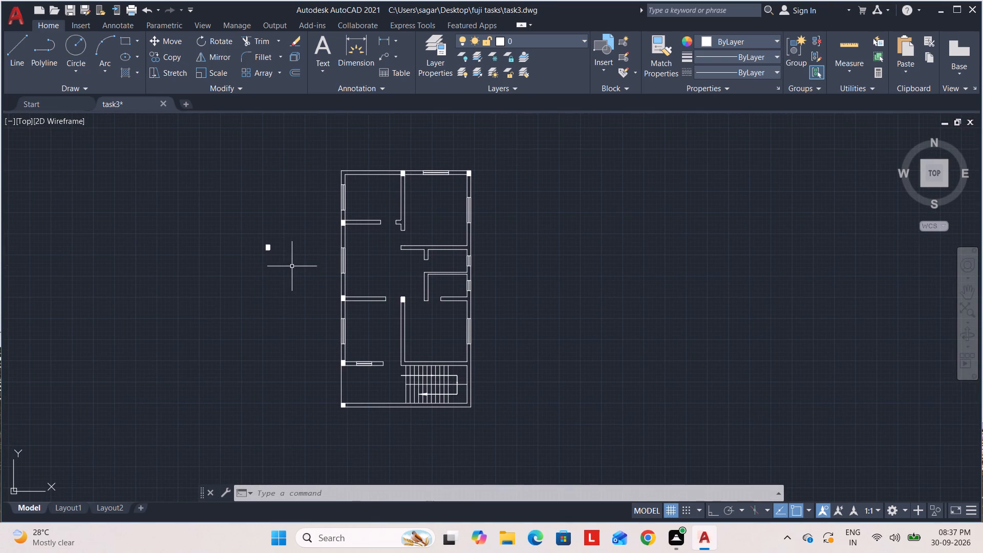
scroll(254, 241, "up", 2)
middle_click_drag(254, 240, 261, 248)
left_click(336, 293)
left_click(270, 239)
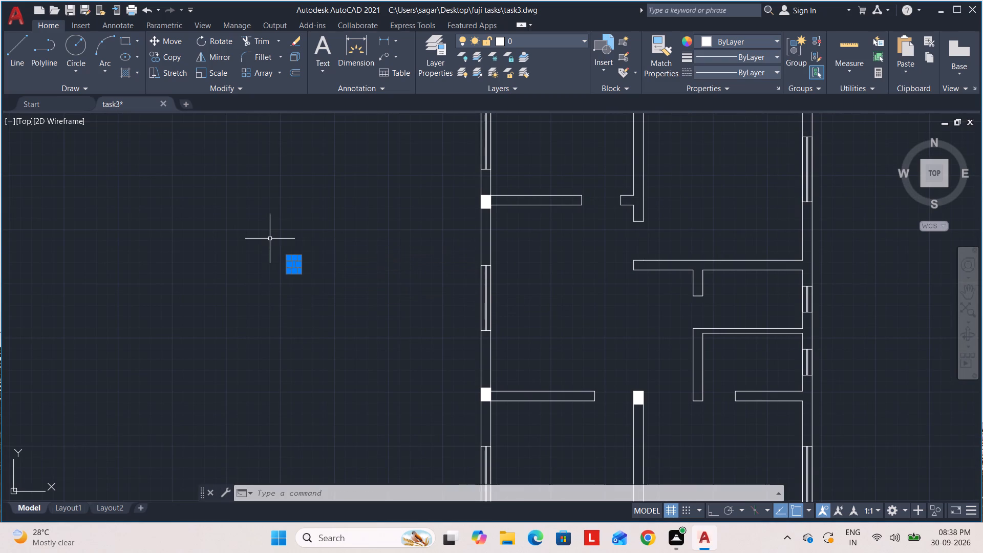
type("co")
key("Return")
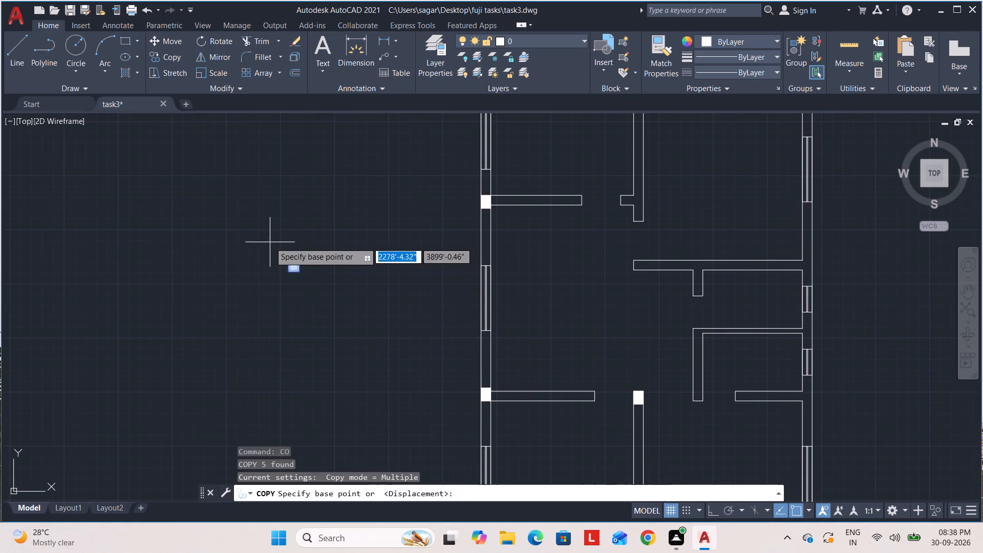
scroll(271, 250, "up", 4)
scroll(365, 364, "down", 1)
middle_click_drag(365, 365, 394, 293)
scroll(405, 301, "up", 3)
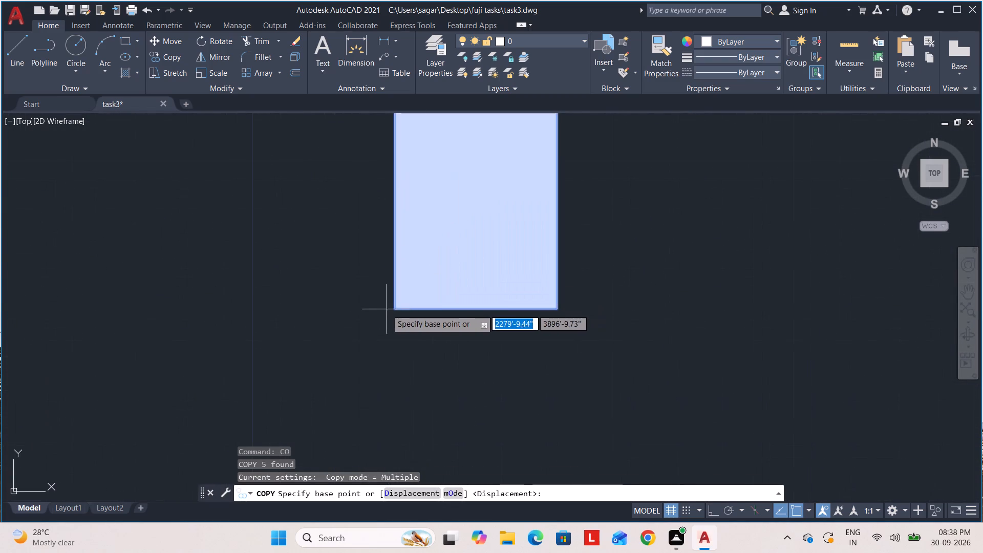
left_click(392, 306)
scroll(387, 282, "down", 5)
middle_click_drag(313, 300, 137, 348)
scroll(661, 302, "down", 2)
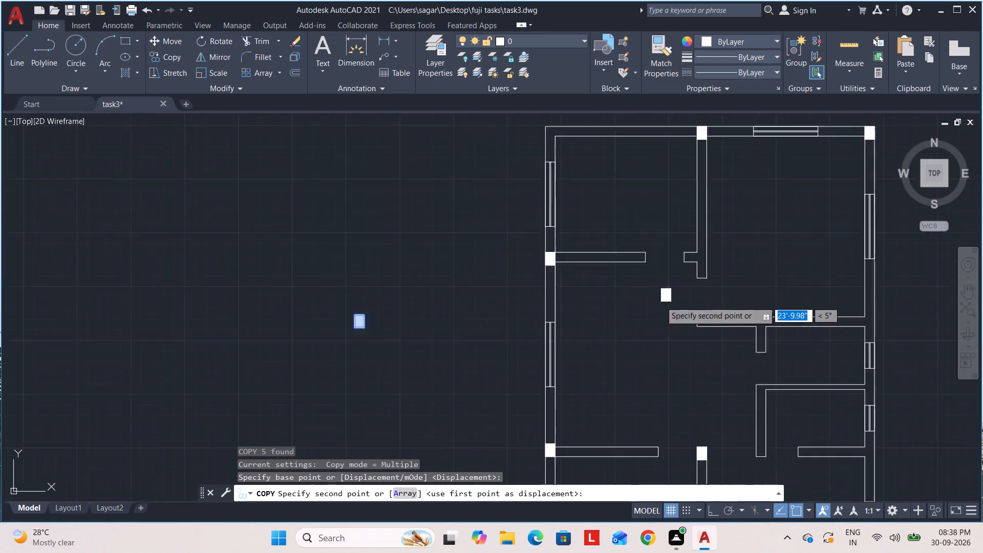
middle_click_drag(619, 301, 348, 297)
scroll(523, 313, "up", 4)
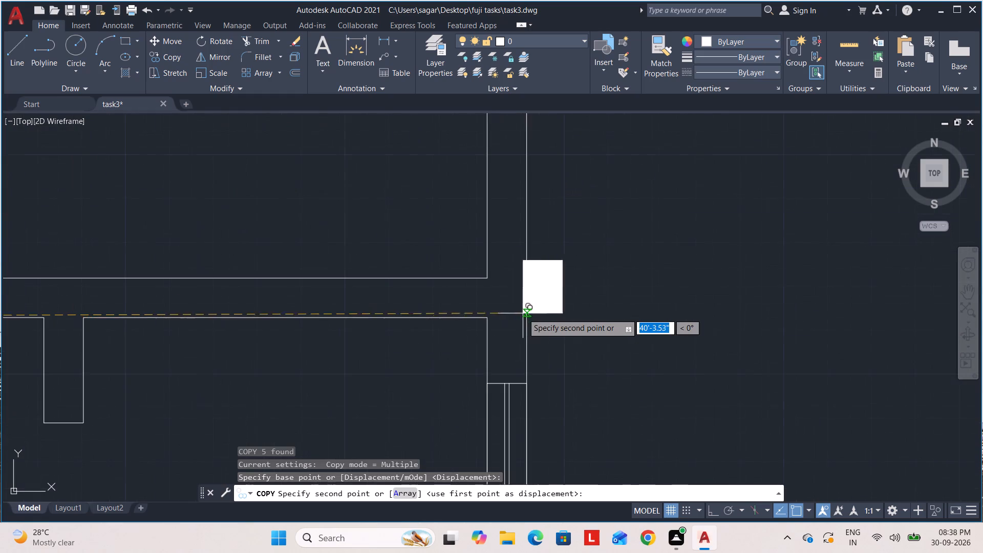
scroll(493, 305, "up", 2)
left_click(478, 339)
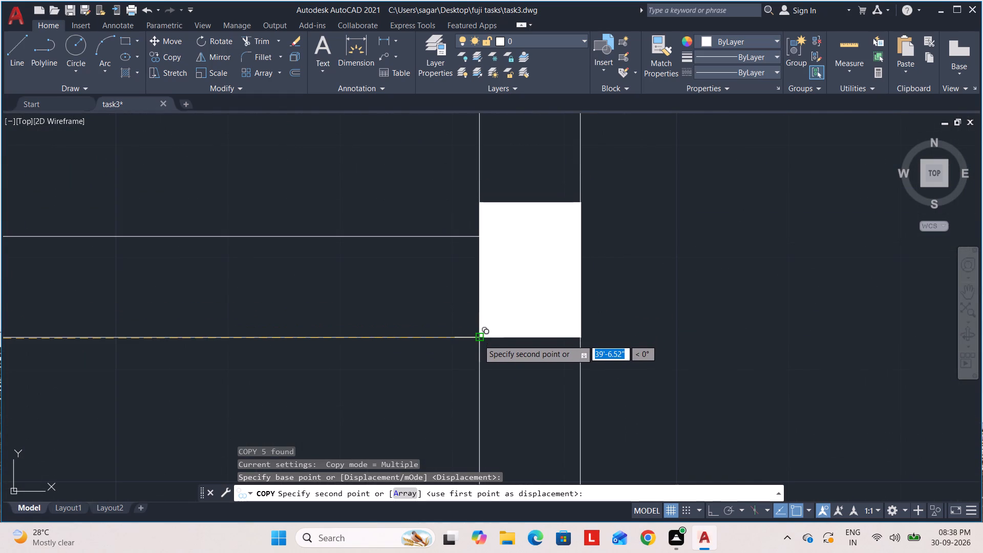
scroll(663, 257, "down", 5)
middle_click_drag(656, 257, 547, 130)
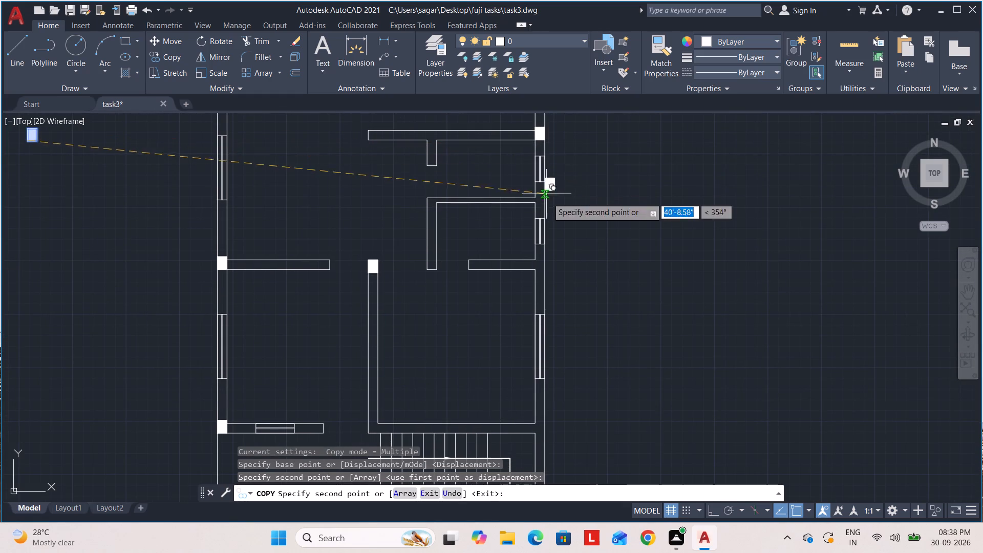
scroll(515, 239, "down", 2)
middle_click_drag(515, 239, 659, 223)
scroll(462, 220, "up", 3)
middle_click_drag(467, 220, 439, 353)
middle_click_drag(450, 276, 440, 317)
scroll(444, 301, "up", 1)
key("Escape")
Copy the same column by its upper-left corner to where the upper face of the short lower wall meets the right outer wall.
scroll(495, 258, "up", 1)
middle_click_drag(495, 257, 490, 371)
scroll(490, 371, "up", 1)
left_click_drag(484, 341, 469, 343)
left_click(295, 188)
key("c")
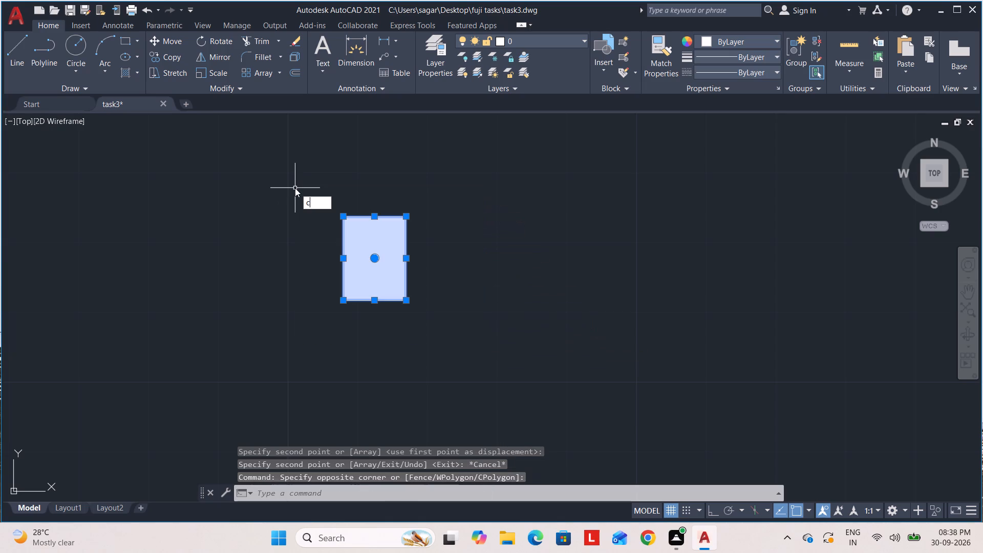
key("o")
key("Return")
scroll(309, 206, "up", 2)
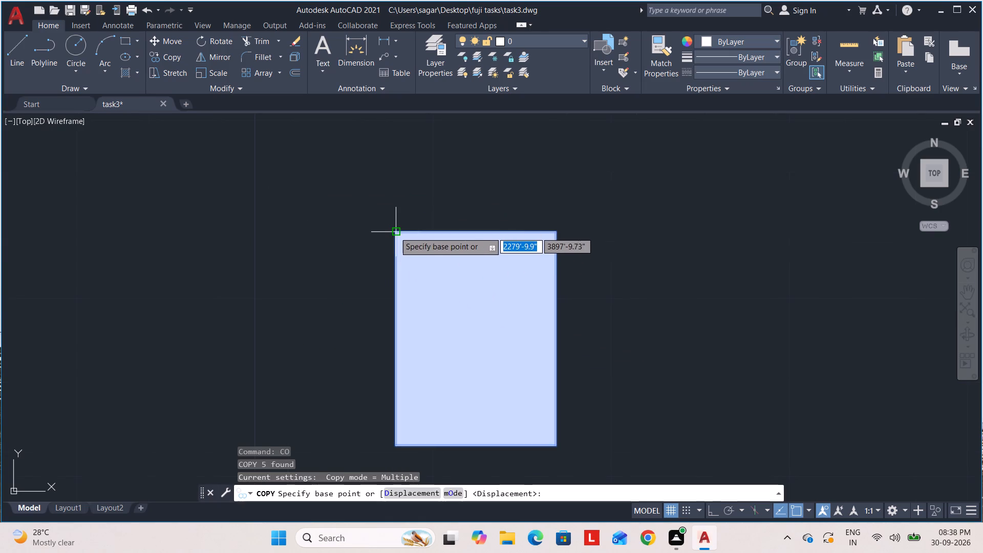
left_click(396, 230)
scroll(435, 181, "down", 5)
middle_click_drag(378, 178, 133, 132)
scroll(466, 176, "down", 3)
middle_click_drag(450, 177, 161, 176)
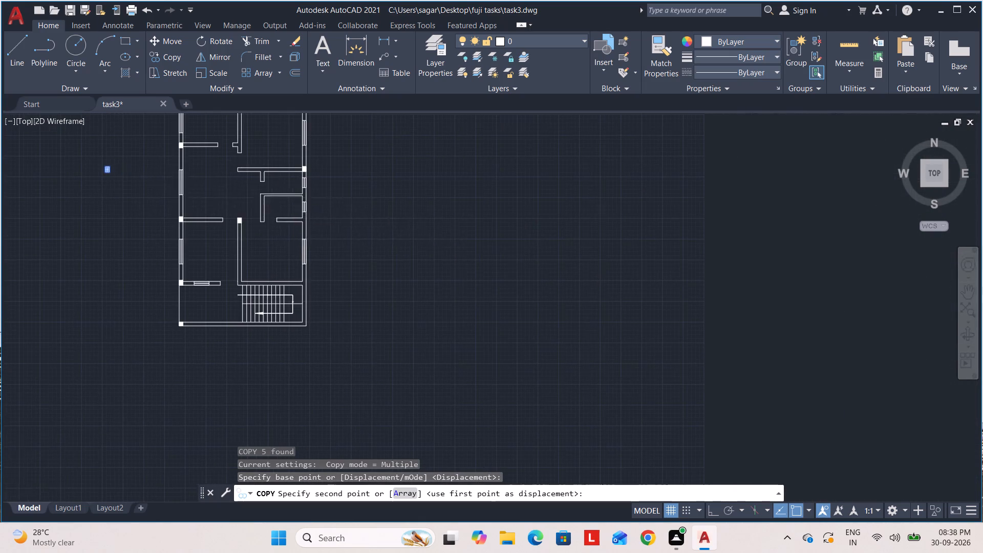
scroll(282, 216, "up", 4)
scroll(434, 239, "up", 3)
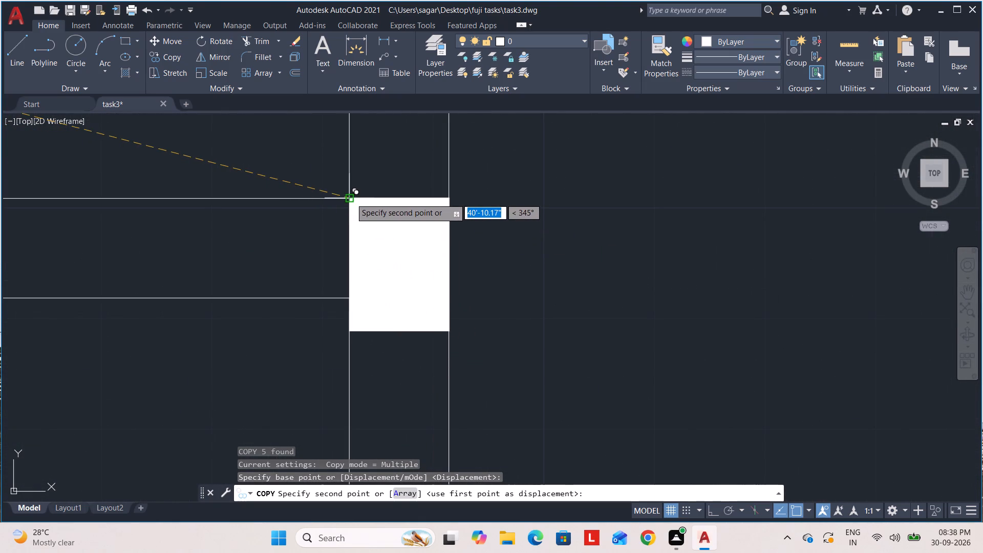
scroll(344, 200, "up", 5)
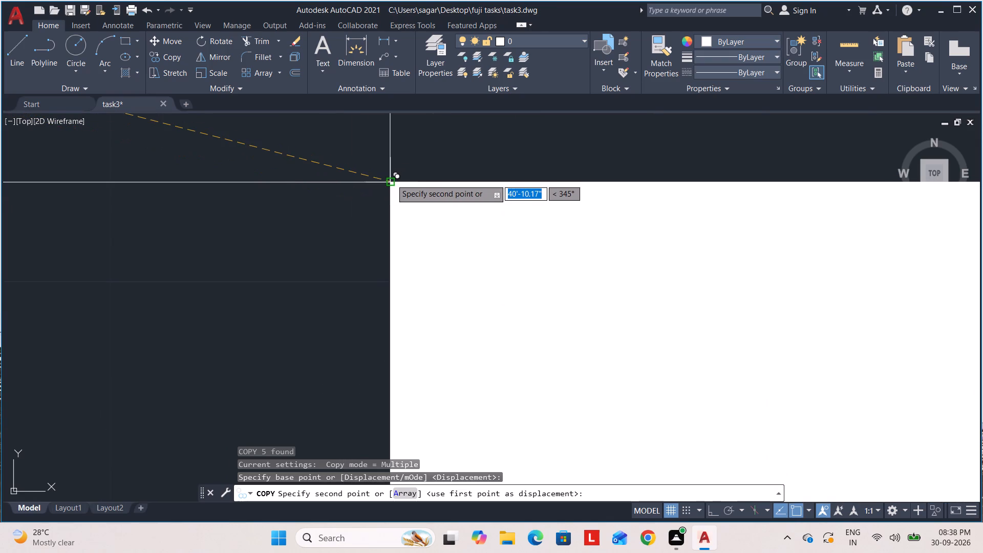
left_click(391, 180)
scroll(480, 164, "down", 10)
middle_click_drag(487, 192, 508, 241)
key("Escape")
Rotate the source column beside the plan by 270° about its top edge midpoint so it lies horizontally.
scroll(556, 227, "down", 3)
middle_click_drag(557, 227, 511, 265)
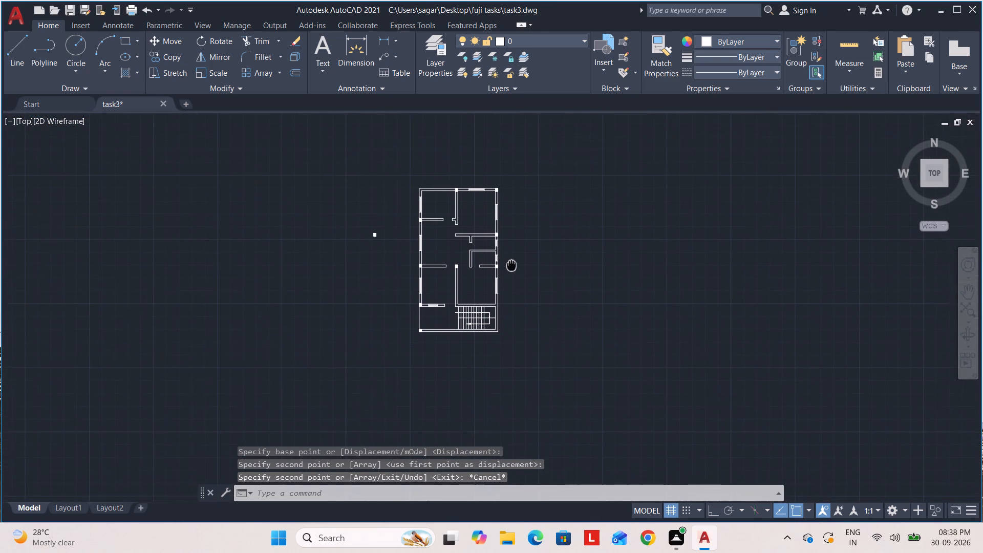
middle_click_drag(511, 265, 514, 245)
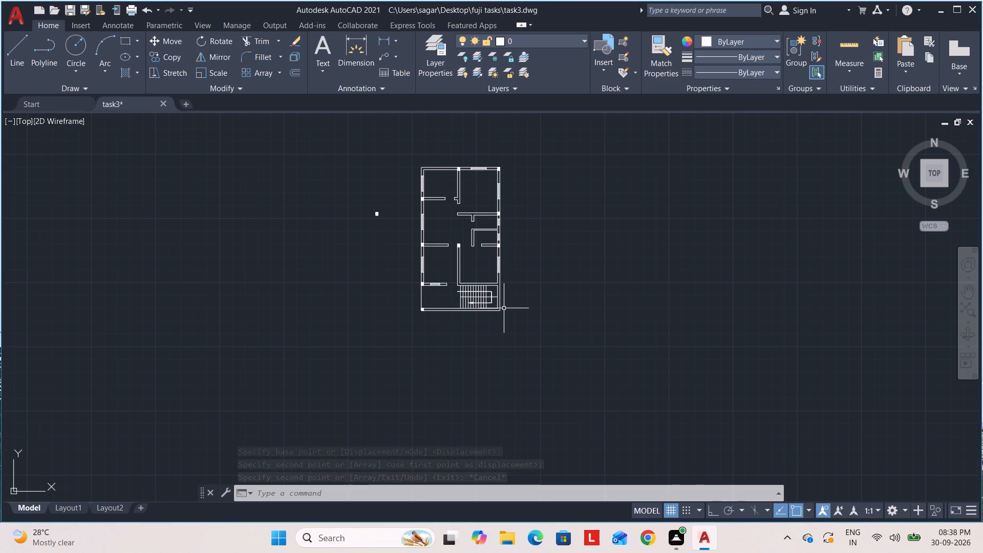
middle_click_drag(504, 307, 472, 223)
scroll(468, 227, "up", 3)
middle_click_drag(466, 213, 465, 295)
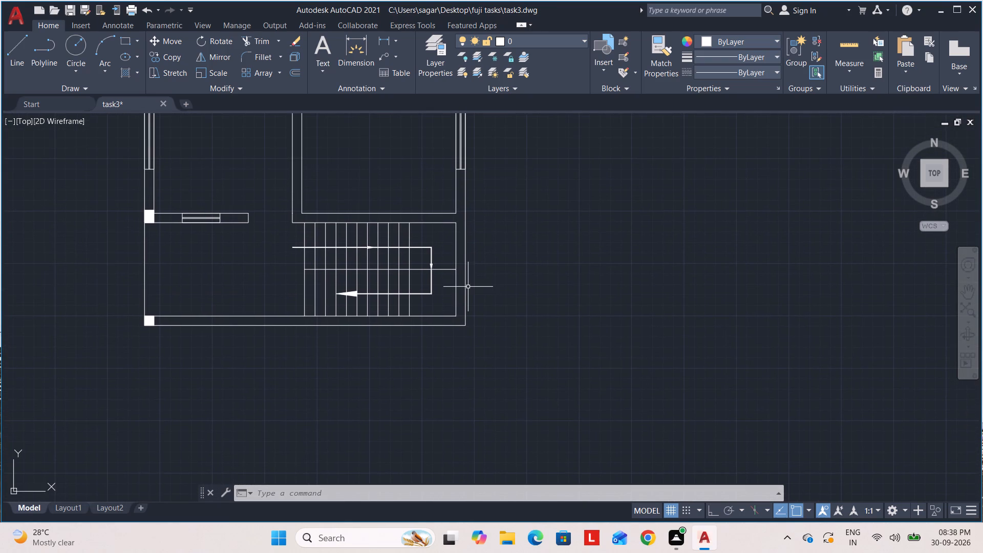
scroll(469, 283, "down", 1)
middle_click_drag(469, 283, 547, 287)
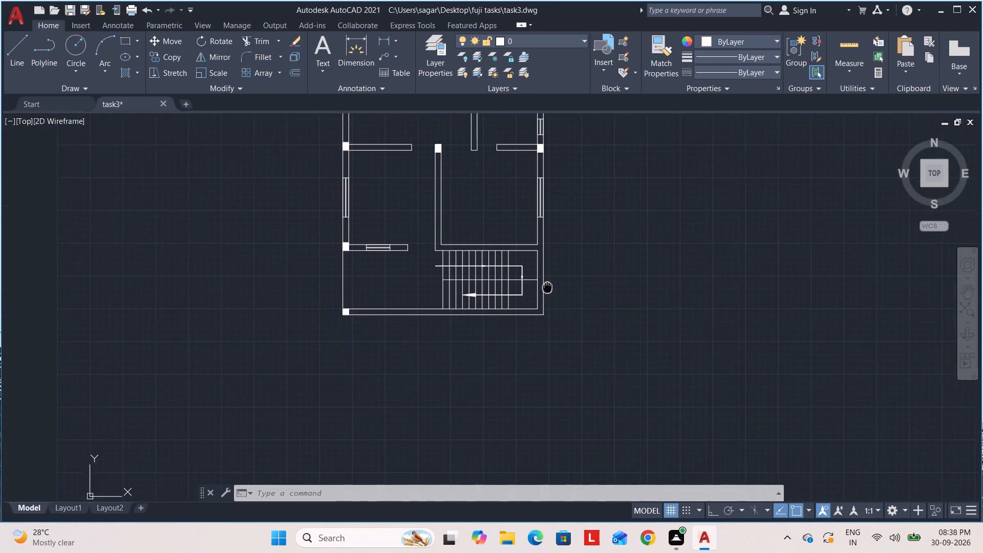
middle_click_drag(547, 287, 603, 389)
scroll(301, 166, "up", 3)
middle_click_drag(308, 194, 337, 260)
key("Escape")
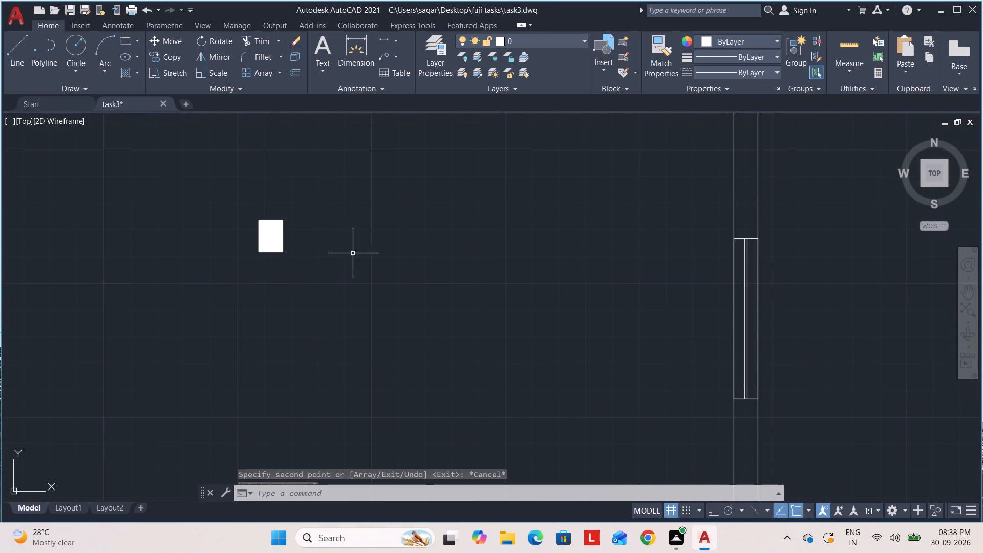
left_click(360, 272)
left_click(195, 201)
key("r")
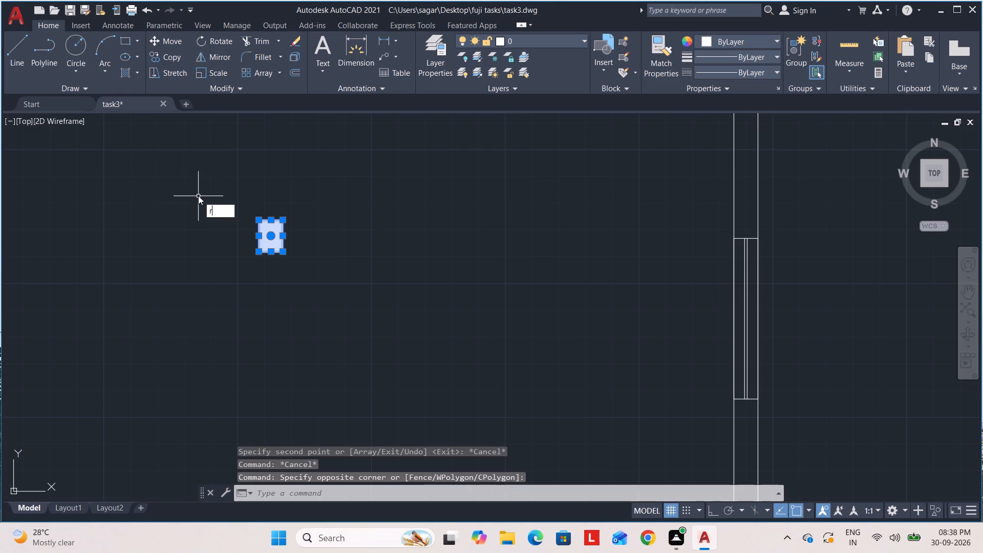
key("o")
key("Return")
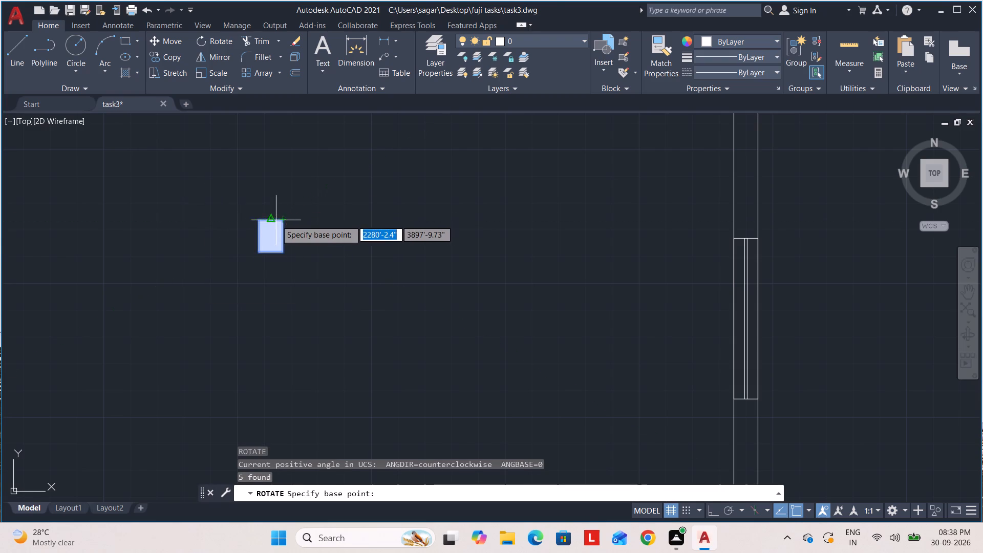
left_click(276, 220)
key("F8")
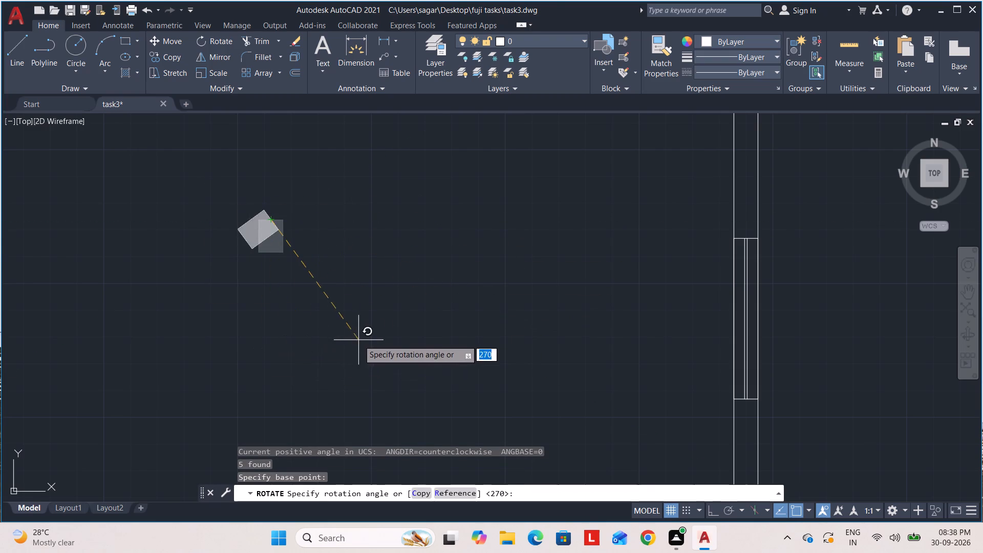
double_click(312, 356)
key("Escape")
key("Escape")
key("Escape")
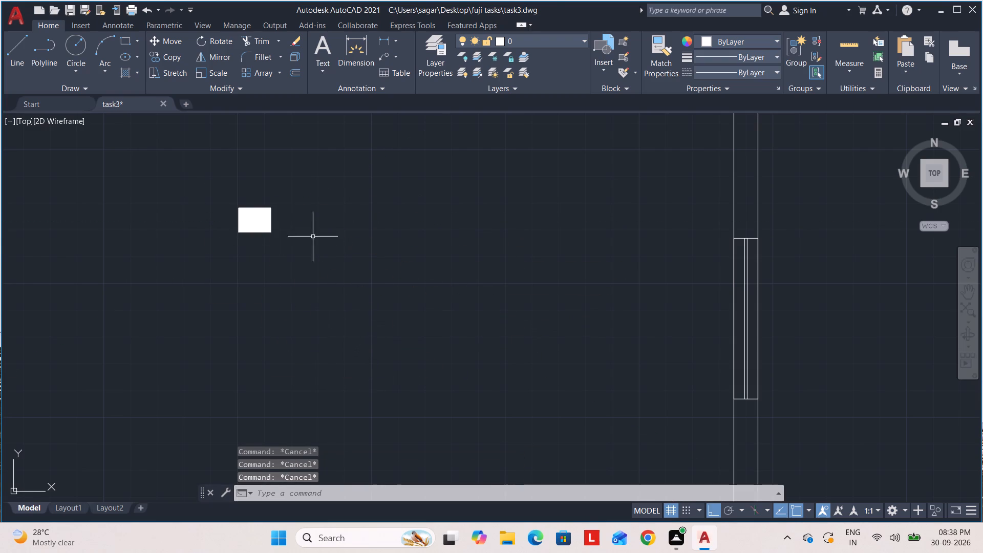
Copy the rotated column by its lower-left corner to the outer corner where the interior vertical wall meets the wall above the stair.
left_click(319, 239)
left_click(173, 166)
key("c")
key("o")
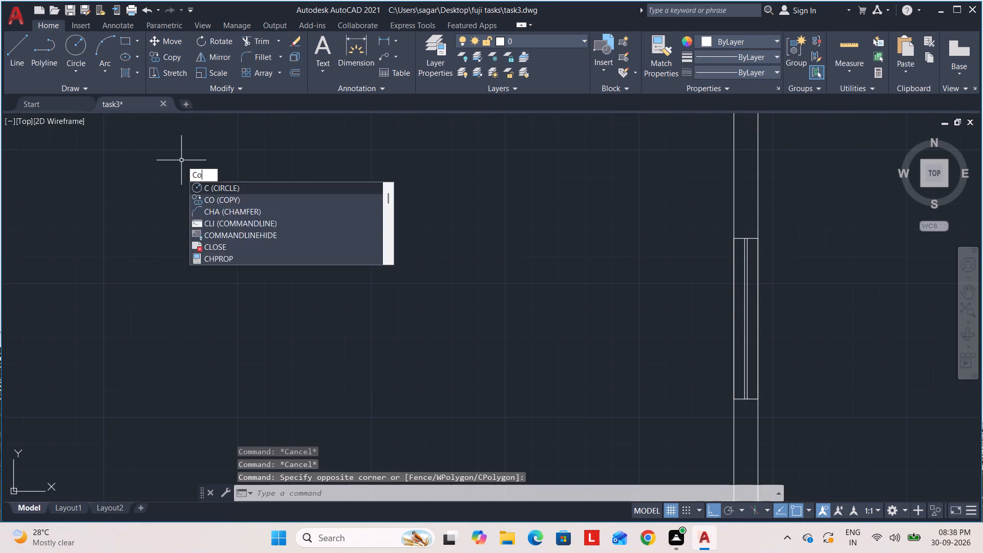
key("Return")
scroll(180, 155, "up", 4)
middle_click_drag(252, 215, 204, 132)
scroll(252, 215, "down", 1)
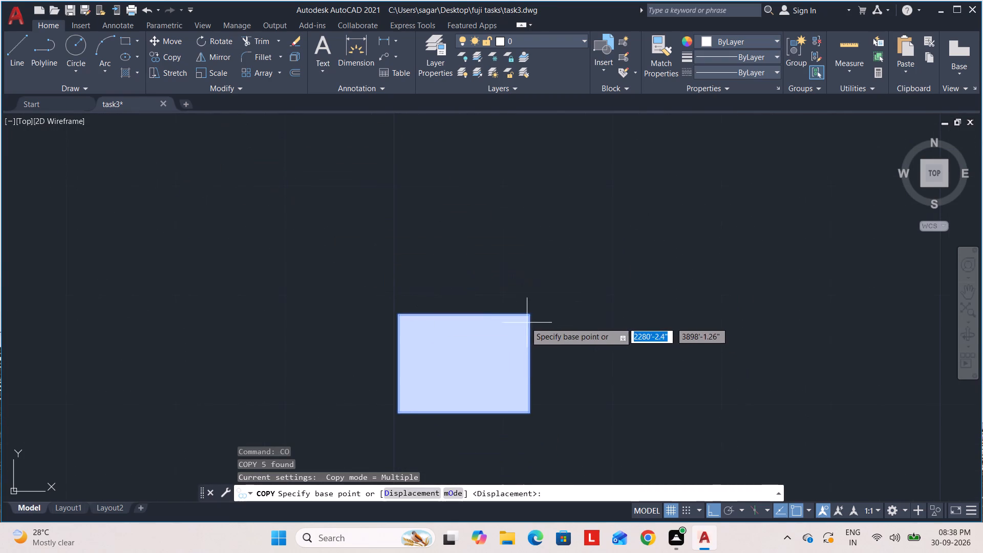
scroll(740, 301, "down", 8)
middle_click_drag(595, 245, 362, 249)
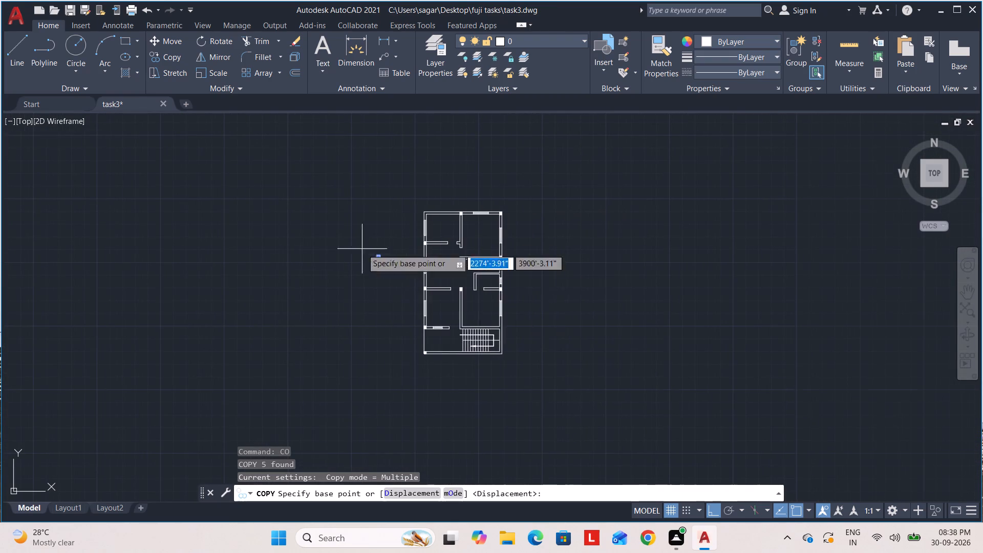
scroll(511, 326, "up", 7)
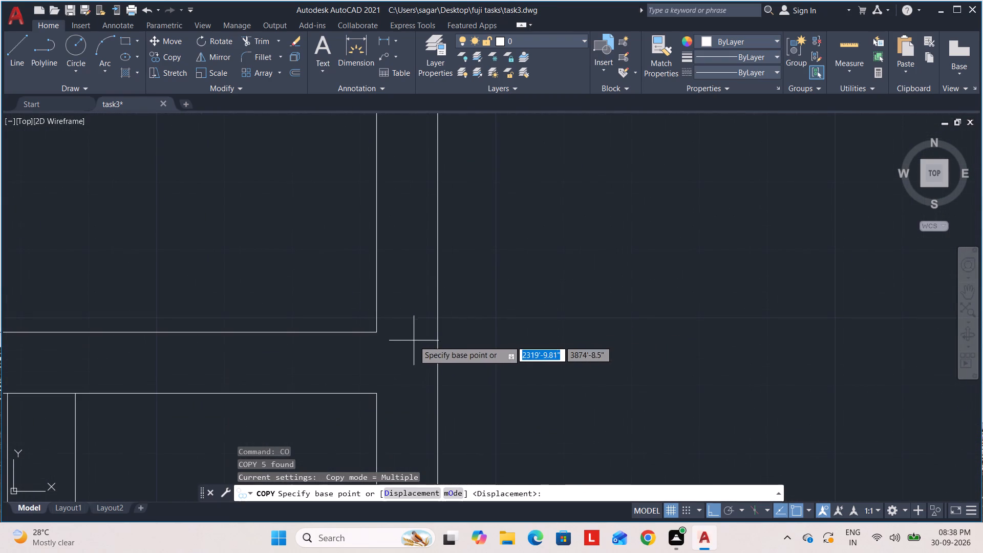
scroll(310, 281, "down", 5)
middle_click_drag(306, 295, 476, 374)
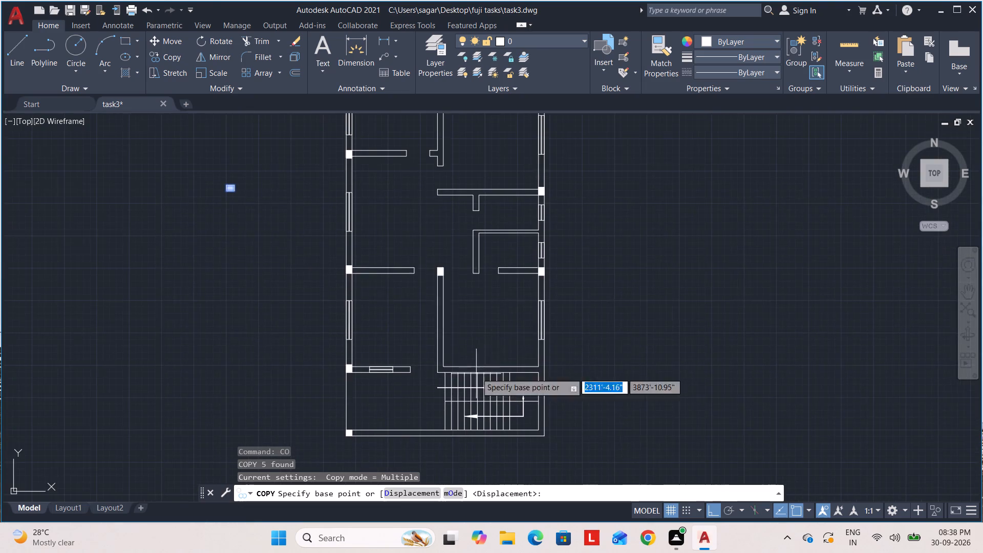
scroll(249, 189, "up", 3)
middle_click_drag(250, 193, 311, 283)
scroll(255, 264, "down", 1)
middle_click_drag(258, 260, 270, 184)
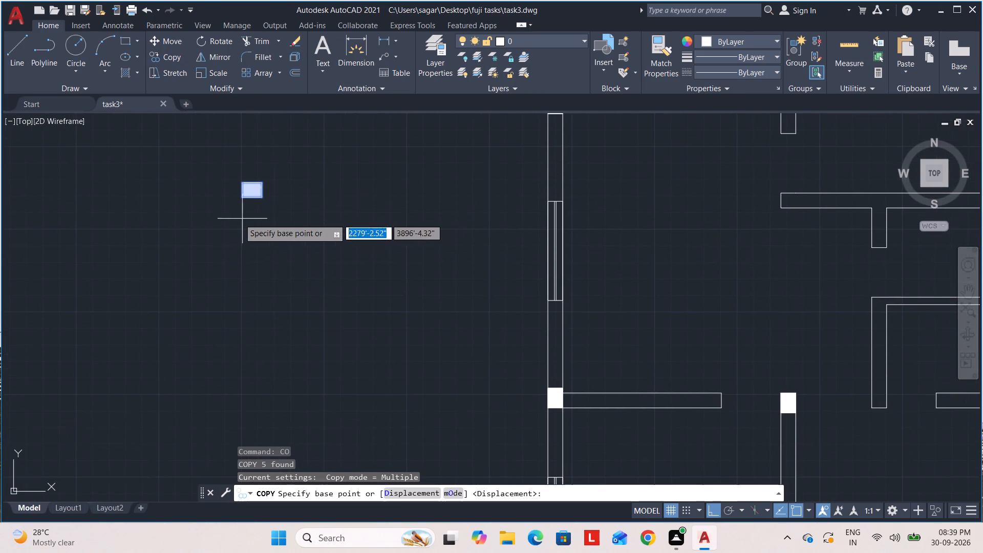
scroll(233, 202, "up", 3)
left_click(270, 182)
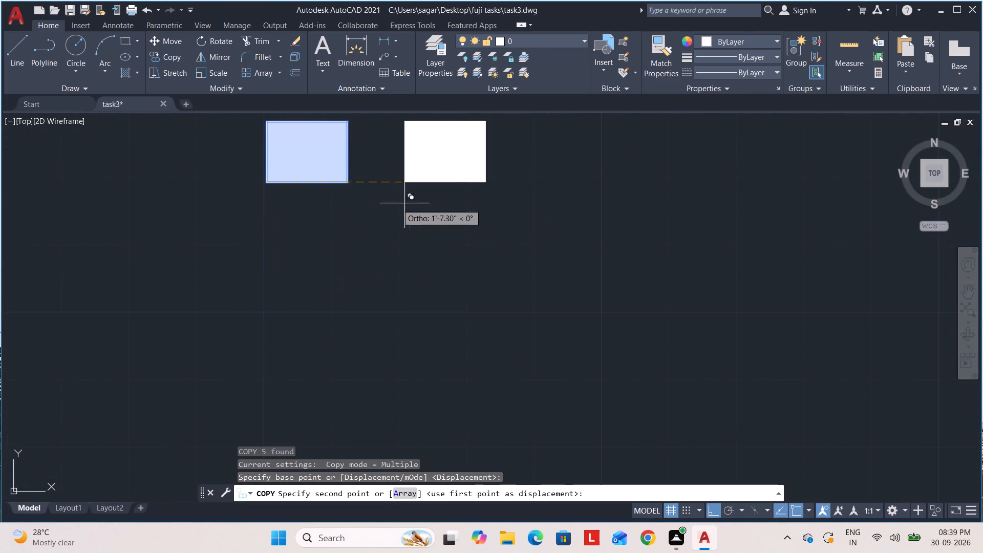
scroll(324, 224, "down", 5)
middle_click_drag(329, 229, 158, 225)
key("F8")
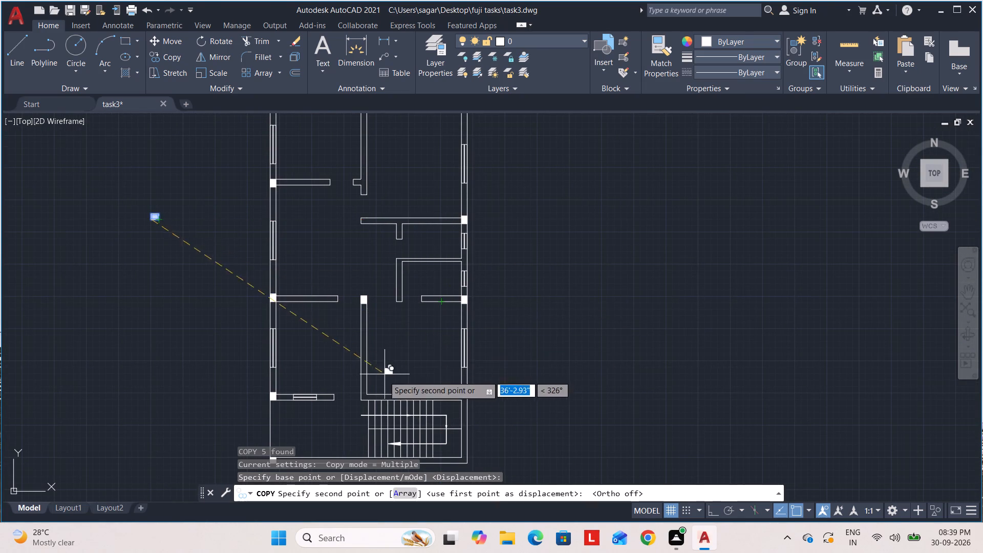
scroll(380, 382, "up", 4)
middle_click_drag(388, 376, 492, 148)
scroll(346, 249, "up", 2)
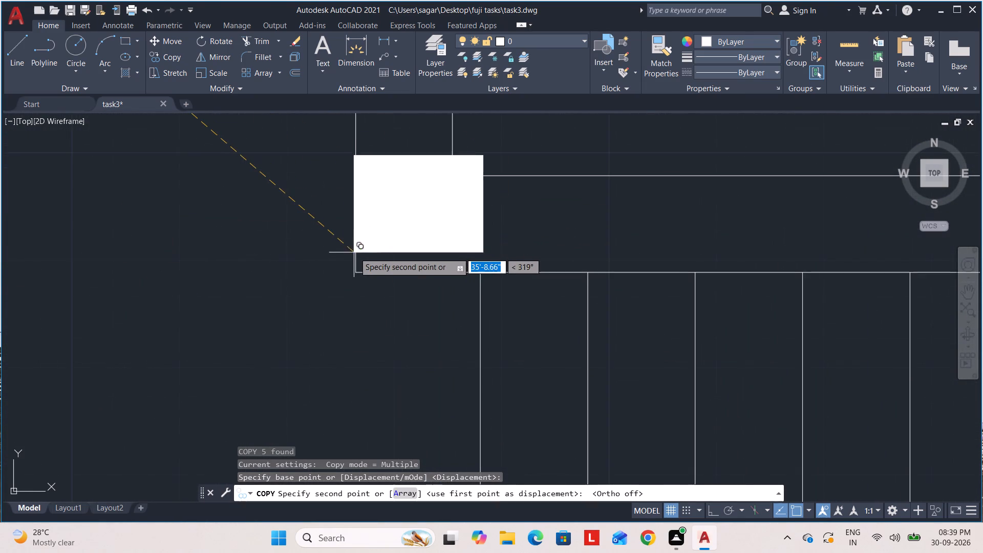
scroll(360, 255, "up", 1)
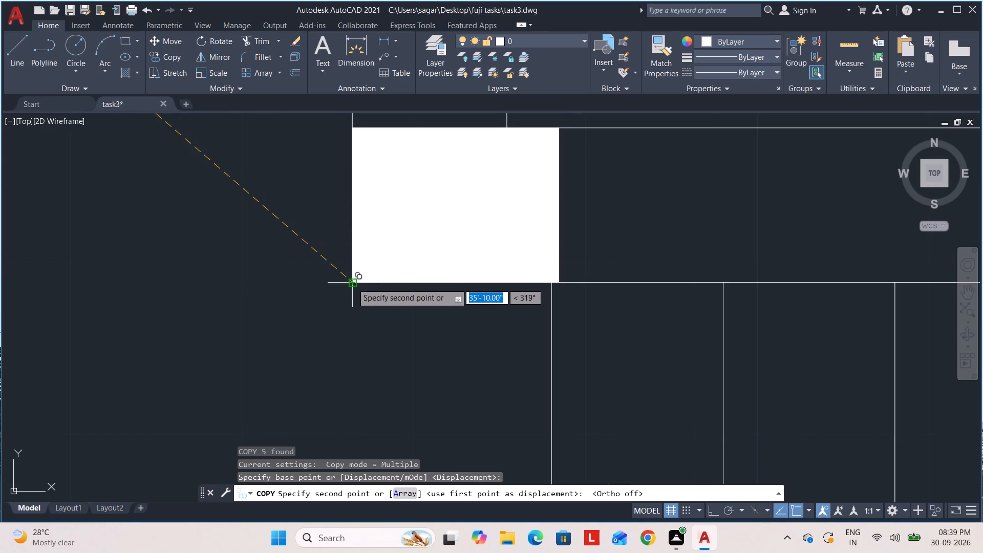
left_click(352, 283)
scroll(512, 247, "down", 5)
middle_click_drag(491, 256, 332, 379)
scroll(411, 277, "down", 2)
middle_click_drag(411, 279, 396, 329)
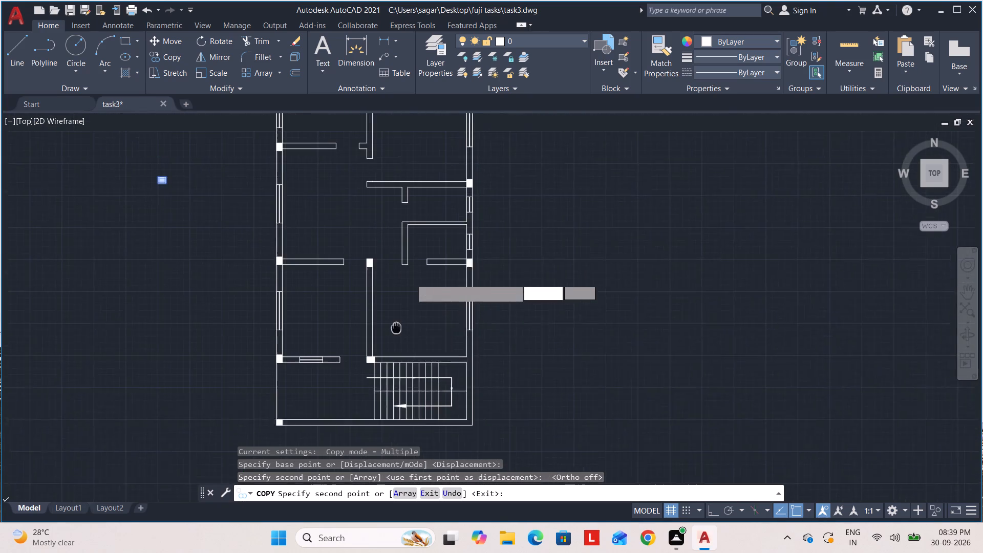
Copy the horizontal column by its lower-left corner to the lower-left corner of the free end of the wall above the two small rooms.
middle_click_drag(396, 329, 392, 346)
scroll(369, 192, "up", 5)
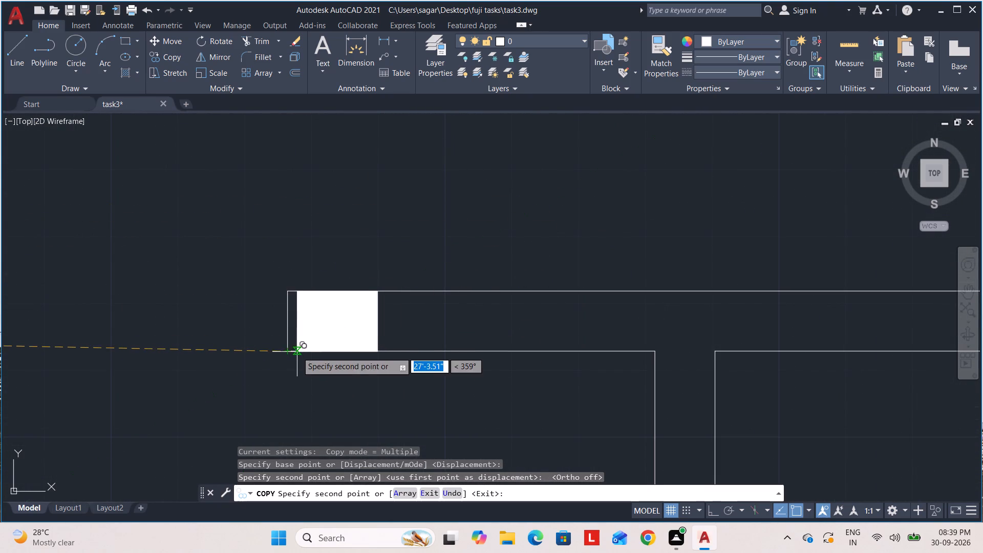
left_click(286, 349)
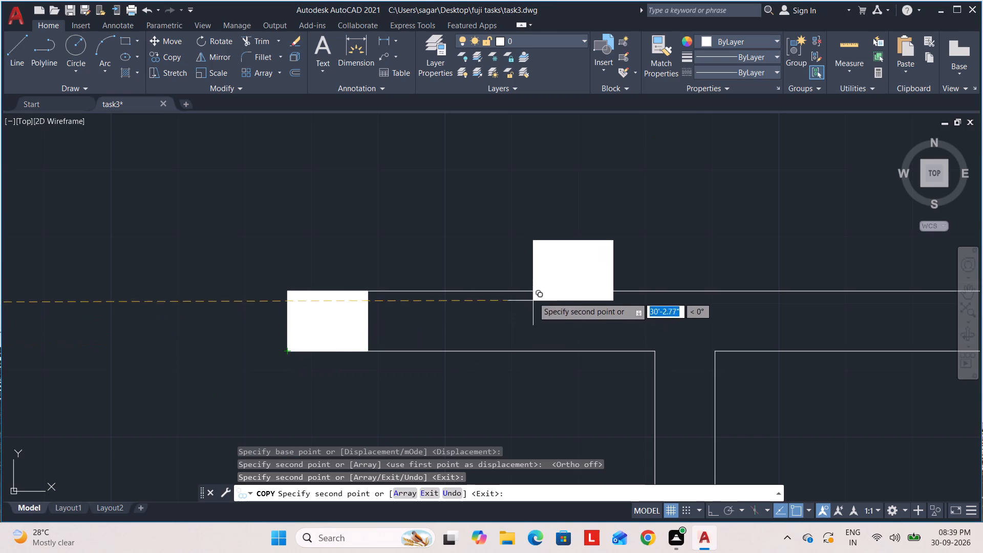
Copy the same column by its lower-left corner onto the bottom outer wall's lower face, aligned with the left face of the stair-side vertical wall.
scroll(356, 301, "up", 6)
scroll(579, 257, "down", 10)
middle_click_drag(583, 281, 542, 257)
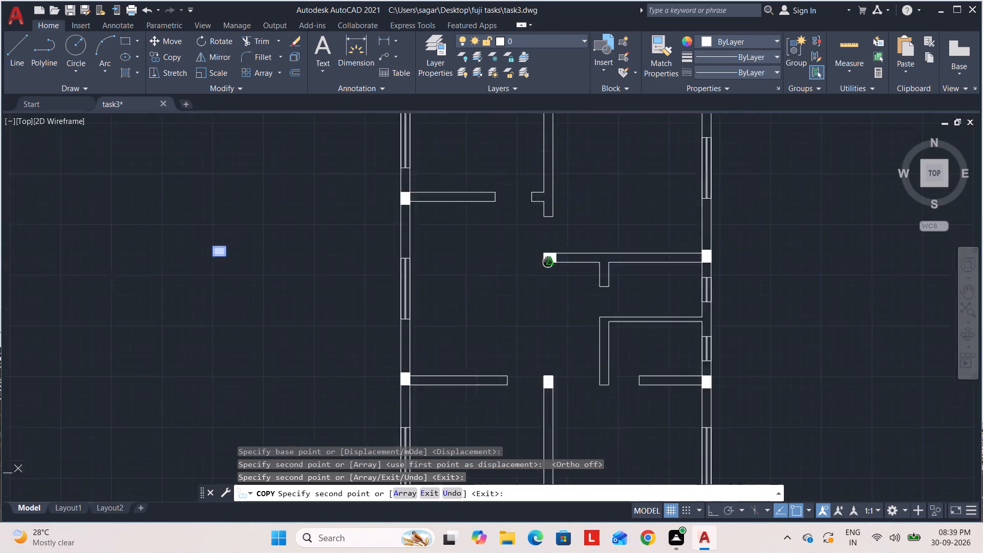
middle_click_drag(542, 257, 445, 217)
scroll(486, 239, "down", 3)
middle_click_drag(499, 236, 496, 262)
scroll(571, 224, "up", 2)
middle_click_drag(571, 224, 628, 146)
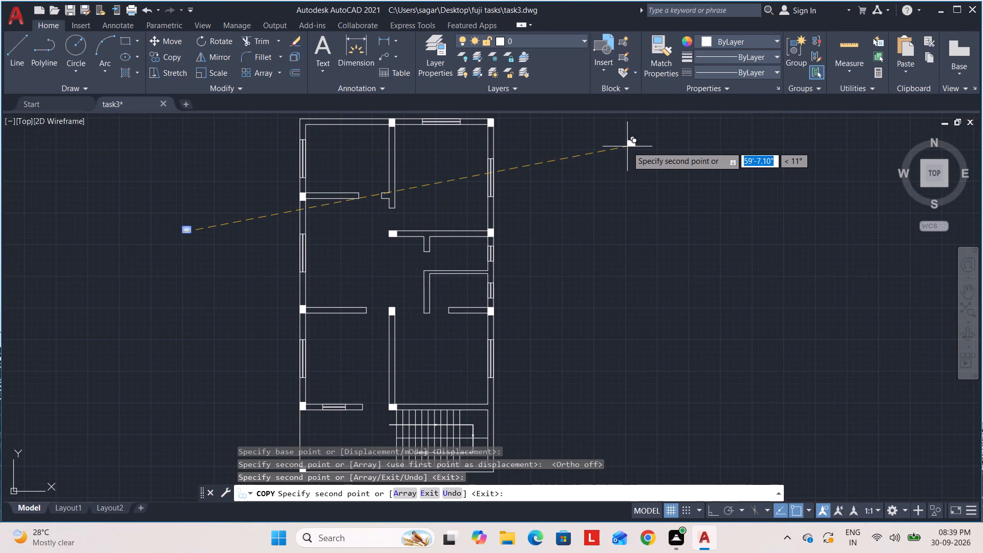
scroll(541, 313, "down", 1)
middle_click_drag(541, 313, 549, 188)
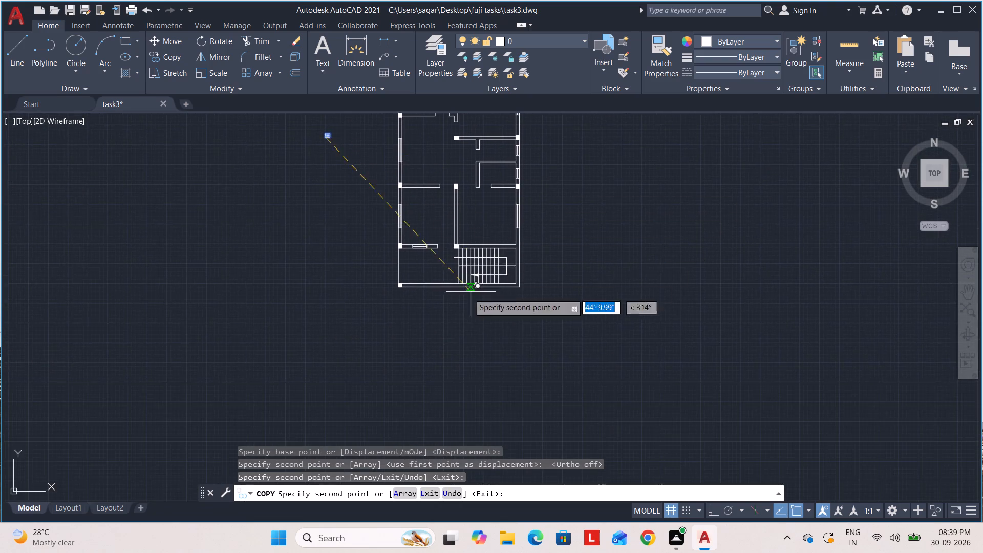
scroll(436, 318, "up", 4)
scroll(523, 194, "down", 4)
scroll(499, 233, "up", 2)
middle_click_drag(484, 276, 419, 369)
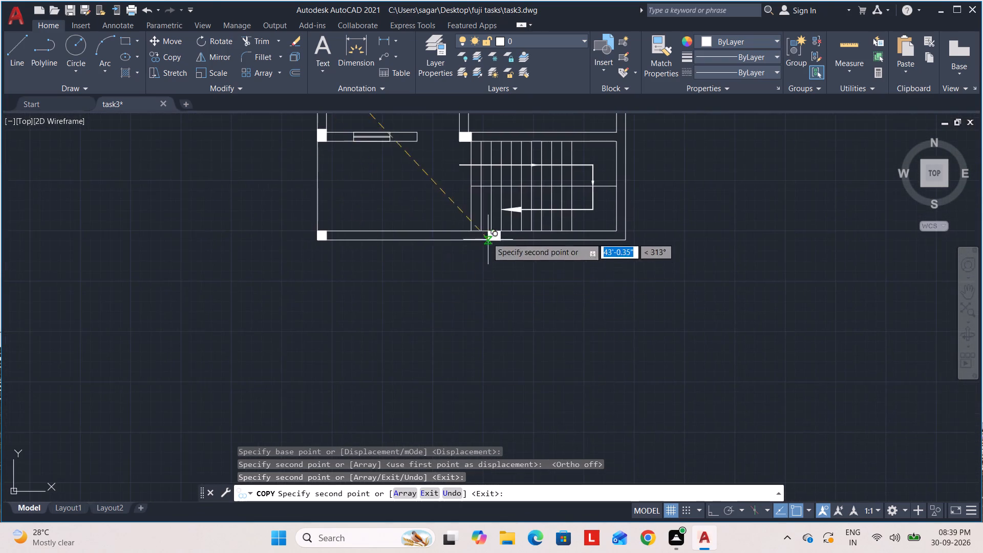
scroll(487, 237, "up", 2)
middle_click_drag(487, 237, 429, 367)
middle_click_drag(396, 276, 380, 326)
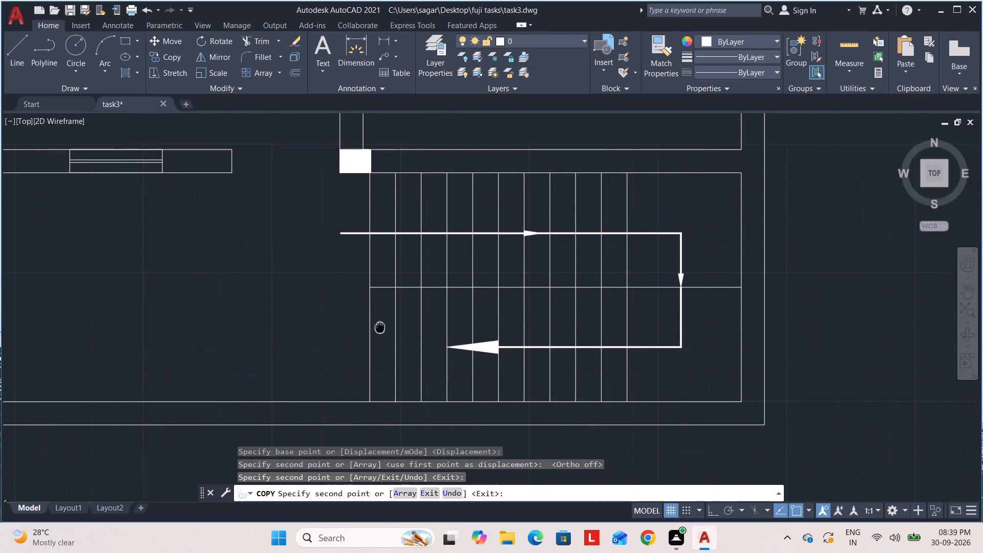
middle_click_drag(380, 326, 380, 332)
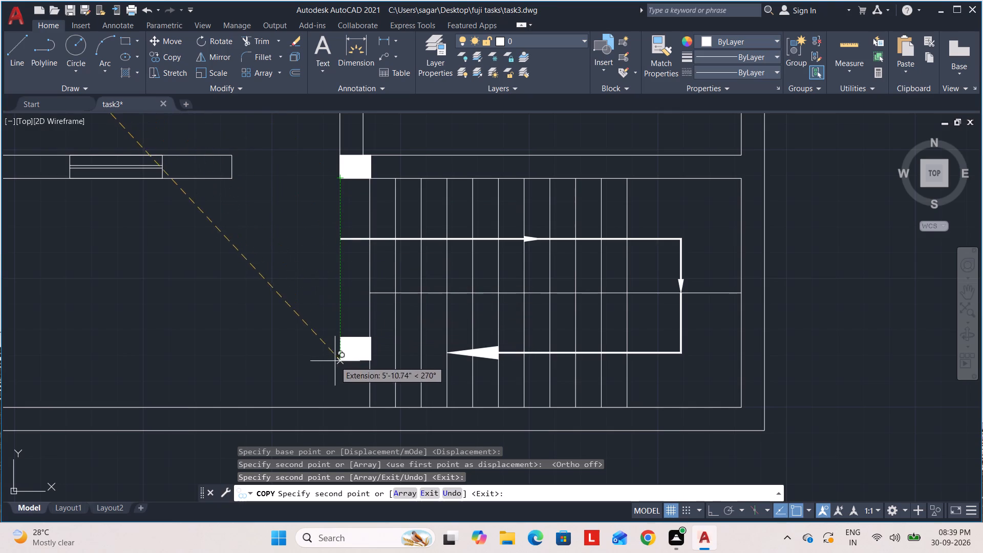
scroll(323, 381, "down", 1)
middle_click_drag(316, 375, 340, 297)
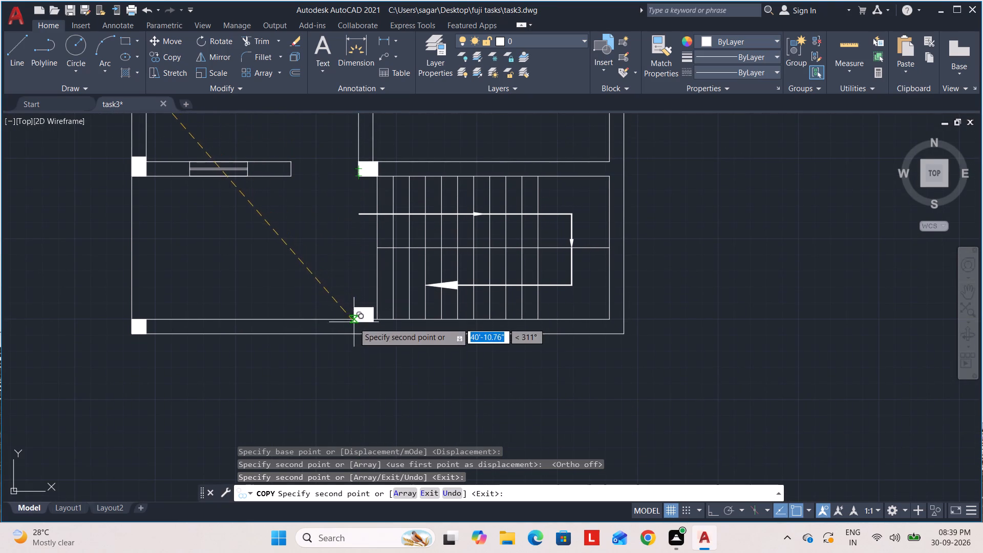
left_click(360, 335)
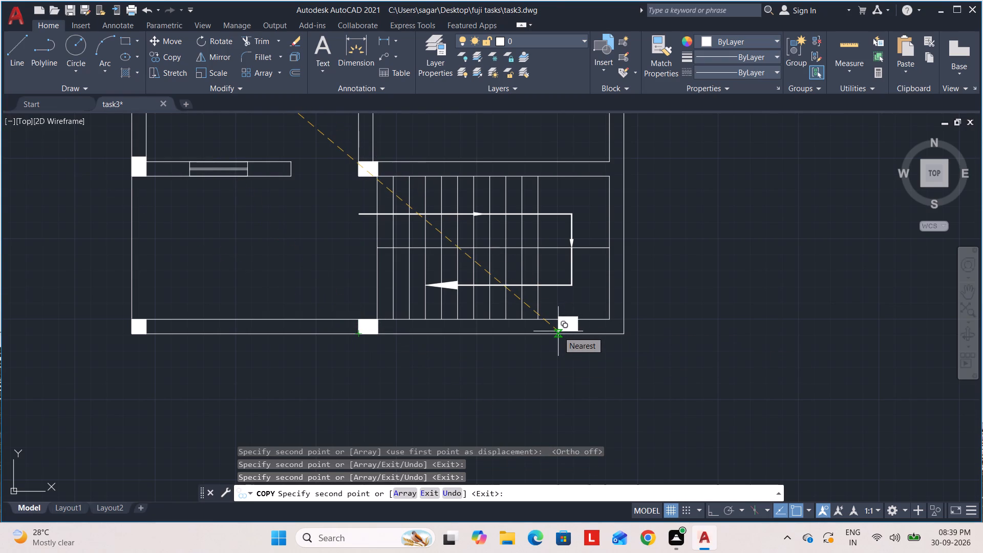
scroll(561, 332, "down", 2)
middle_click_drag(551, 335, 486, 335)
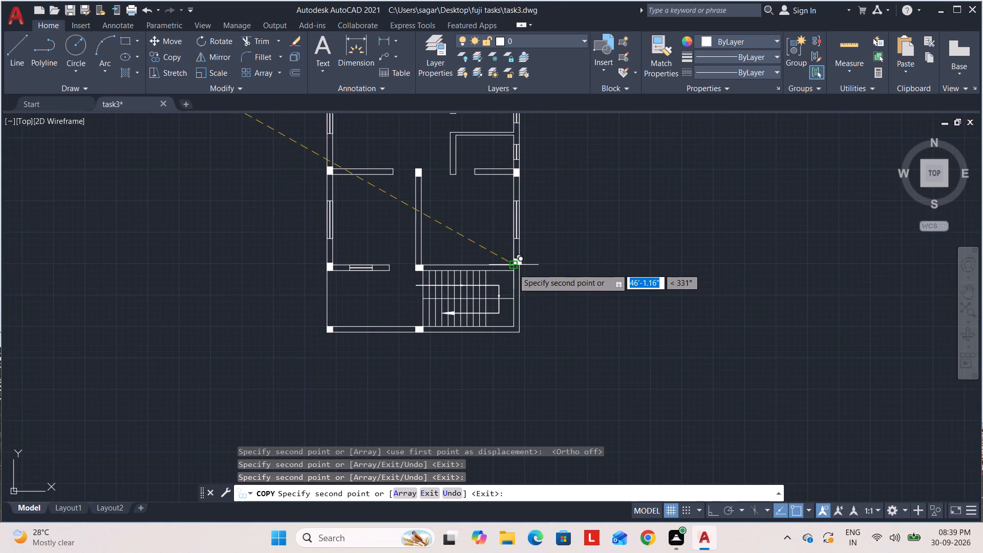
scroll(513, 268, "up", 4)
scroll(491, 276, "down", 7)
middle_click_drag(494, 281, 601, 382)
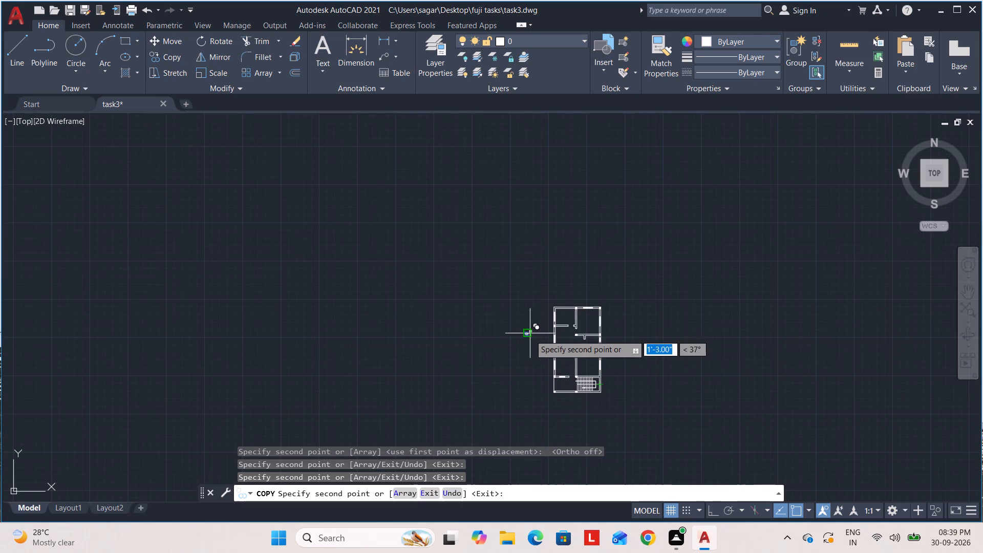
key("Escape")
Copy the horizontal column beside the plan by its lower-right corner to the plan's lower-right outer corner.
scroll(547, 351, "up", 4)
middle_click_drag(540, 345, 523, 332)
scroll(391, 251, "up", 4)
middle_click_drag(390, 249, 316, 376)
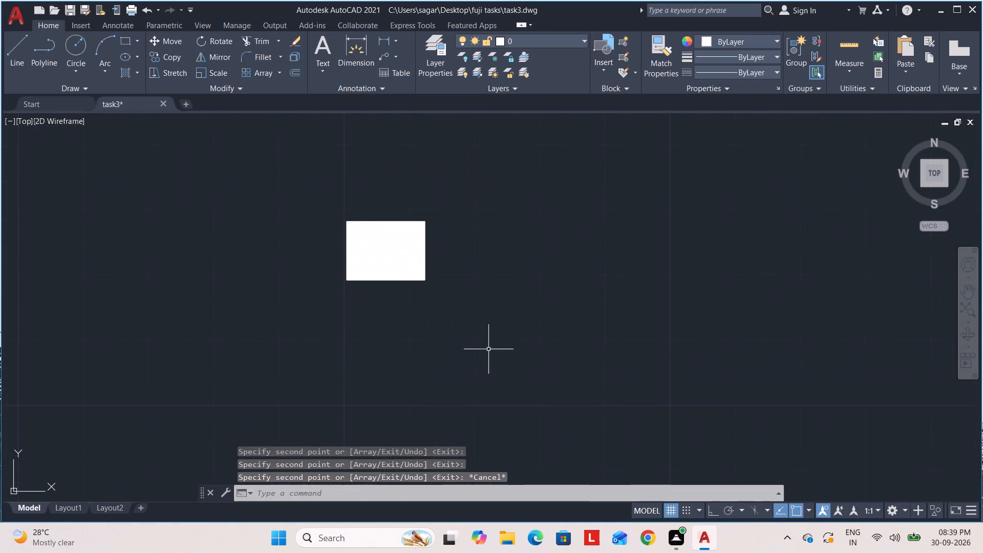
left_click(493, 343)
left_click(323, 185)
type("co")
key("Return")
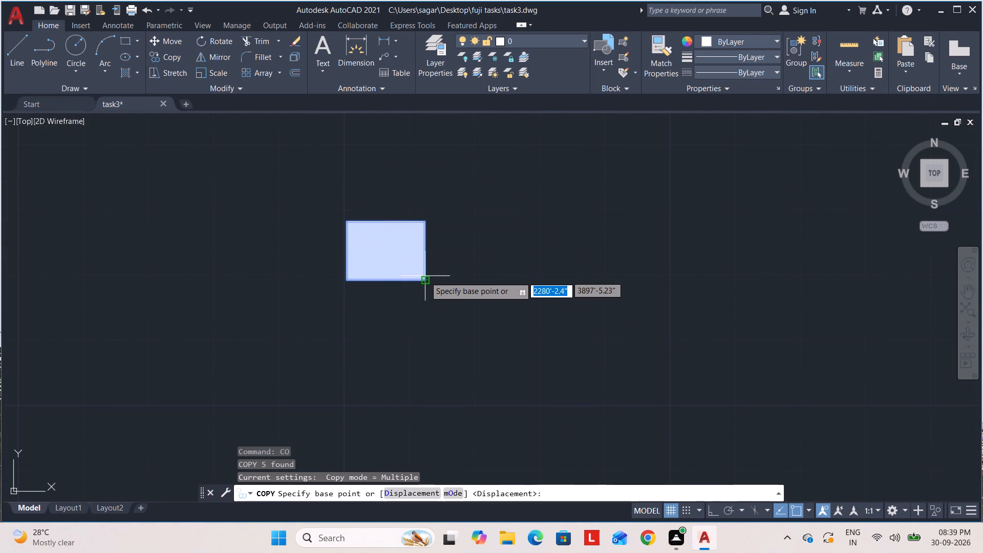
left_click(425, 278)
scroll(502, 231, "down", 5)
middle_click_drag(428, 218, 232, 171)
middle_click_drag(510, 389, 510, 387)
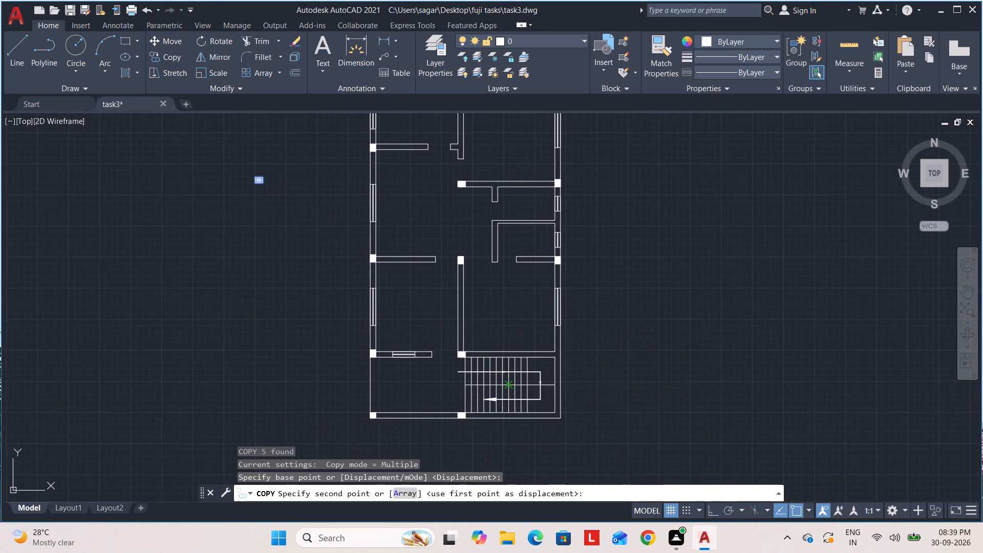
middle_click_drag(510, 387, 431, 252)
scroll(496, 275, "up", 4)
scroll(401, 312, "up", 3)
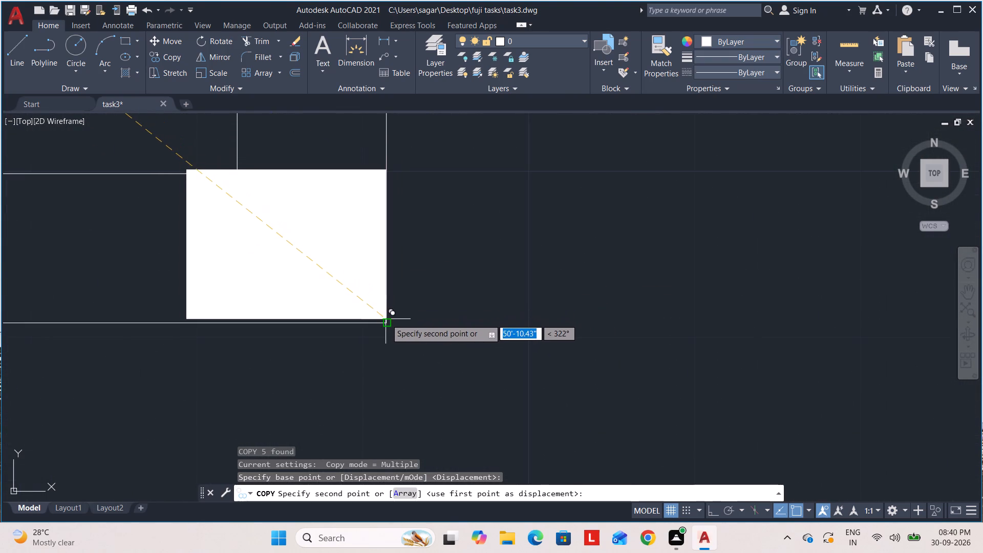
left_click(387, 321)
Copy the same column by its lower-right corner to where the lower face of the wall above the stair meets the right wall's outer face.
scroll(491, 268, "down", 5)
middle_click_drag(488, 287, 455, 399)
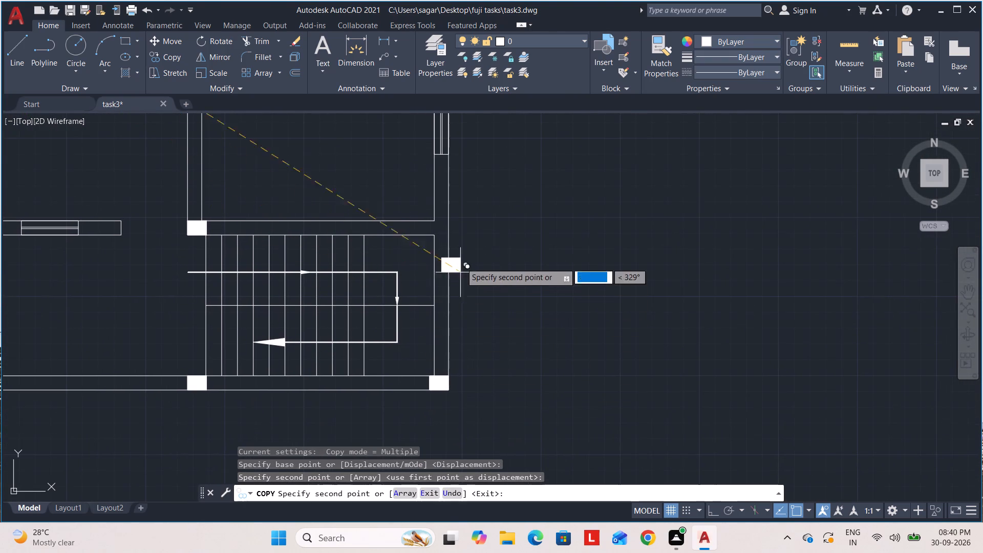
scroll(429, 229, "up", 5)
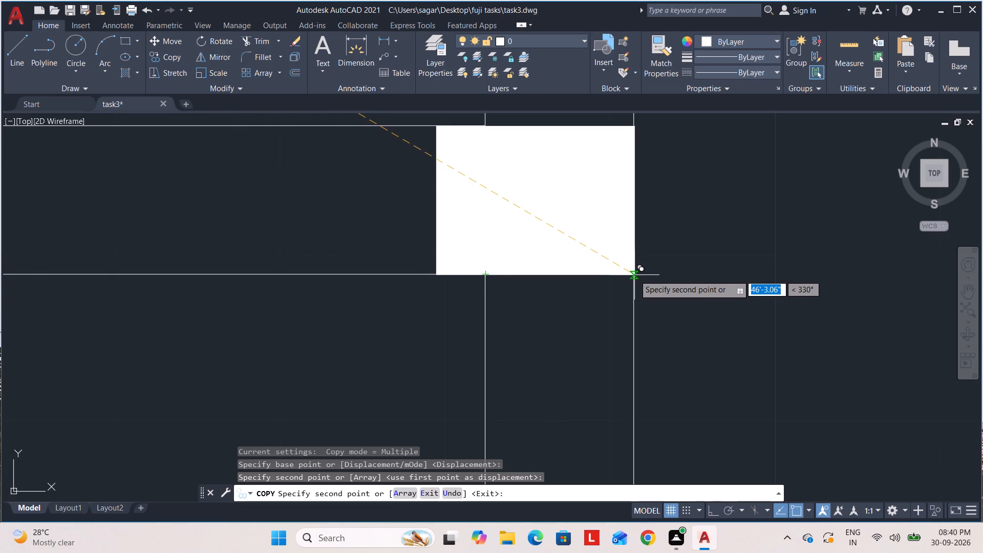
scroll(634, 276, "up", 5)
middle_click_drag(634, 276, 540, 286)
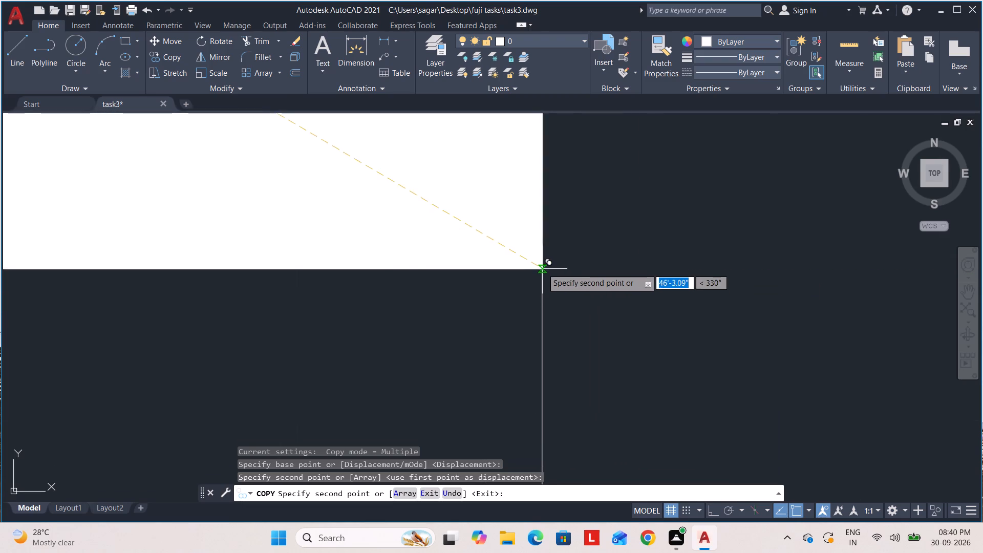
scroll(493, 289, "down", 4)
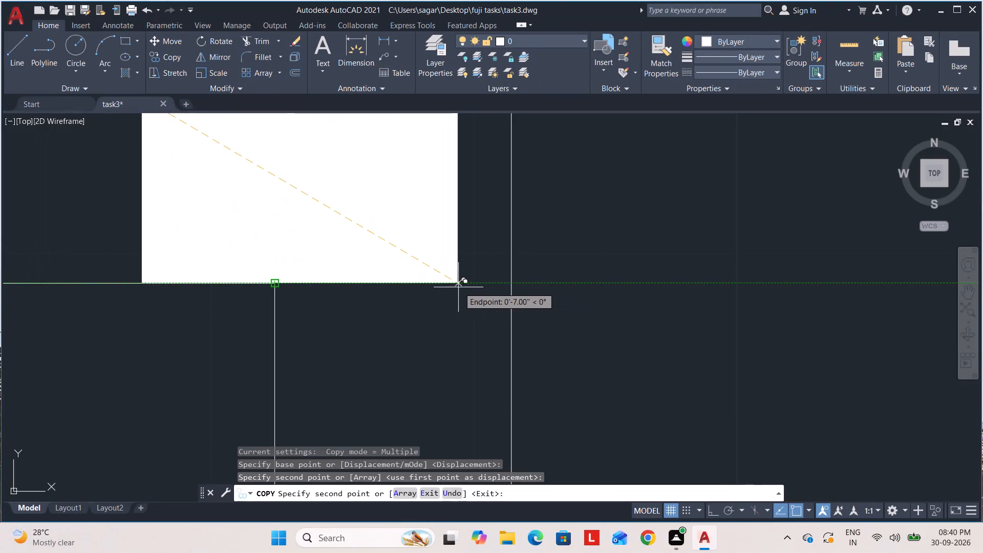
left_click(510, 283)
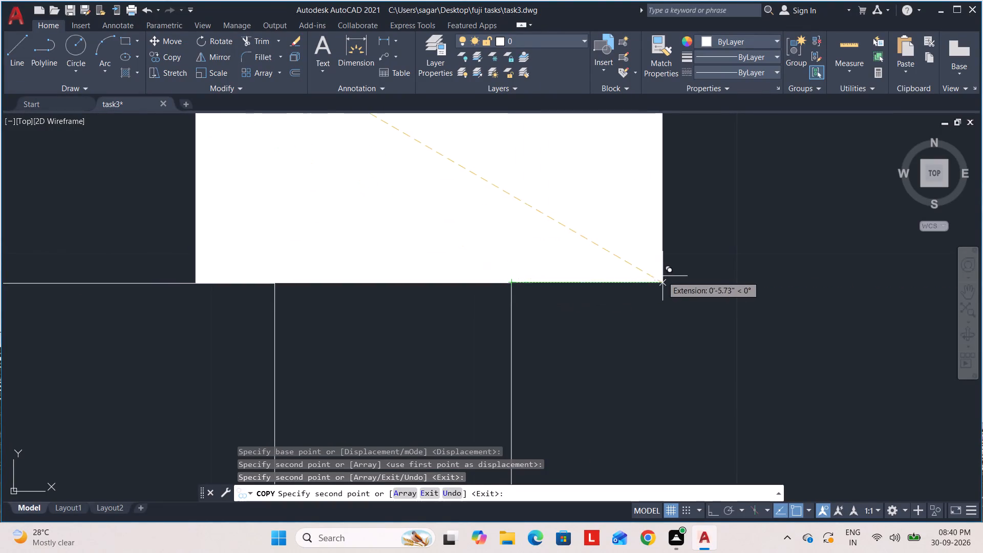
scroll(702, 249, "down", 5)
middle_click_drag(700, 251, 575, 337)
scroll(638, 266, "down", 4)
middle_click_drag(639, 266, 519, 274)
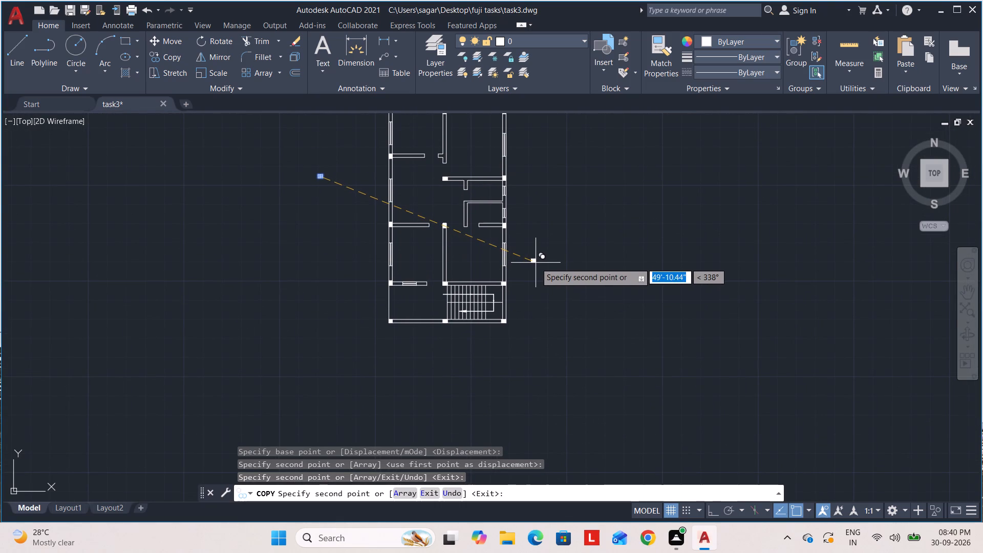
scroll(537, 260, "down", 1)
middle_click_drag(538, 272, 523, 355)
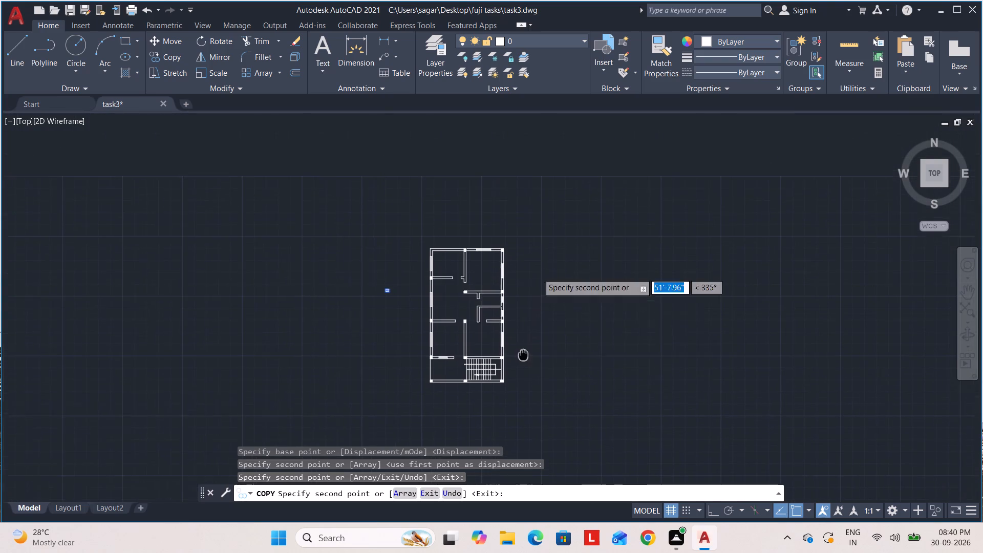
middle_click_drag(523, 355, 522, 358)
scroll(438, 256, "up", 4)
middle_click_drag(441, 256, 603, 236)
middle_click_drag(404, 311, 422, 285)
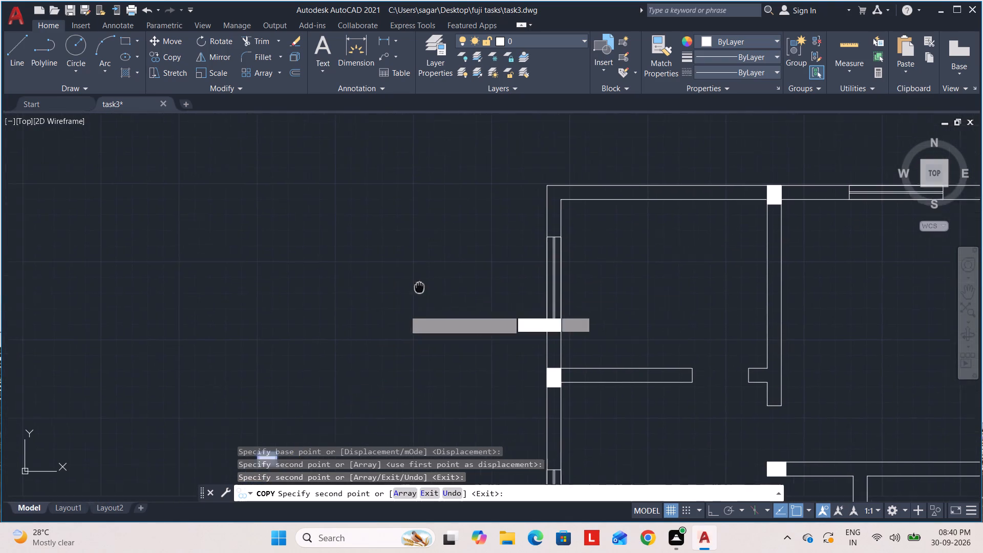
middle_click_drag(422, 285, 467, 190)
middle_click_drag(425, 299, 455, 250)
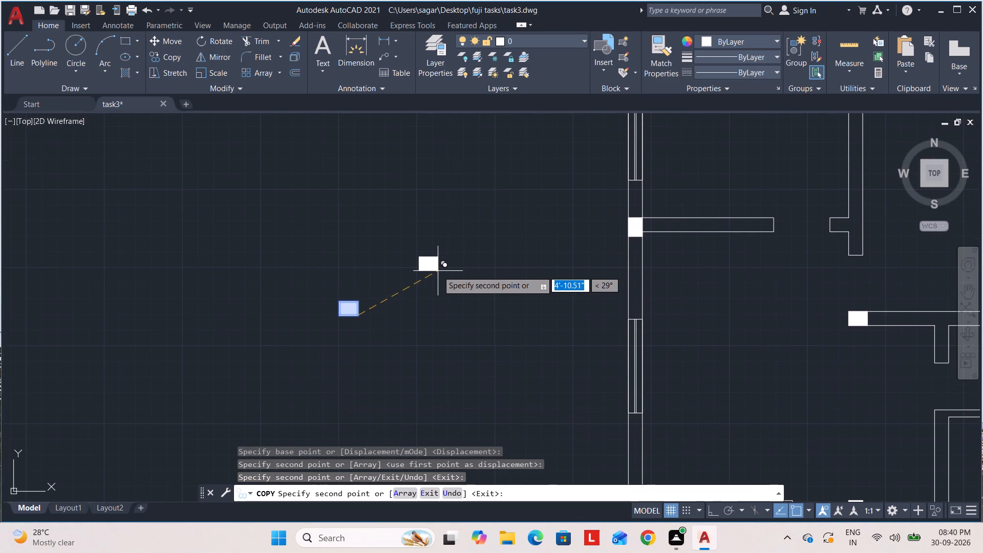
key("Escape")
key("Escape")
key("Escape")
Copy the horizontal column beside the plan by its upper-left corner to the plan's upper-left outer corner.
scroll(440, 289, "down", 1)
middle_click_drag(440, 289, 574, 249)
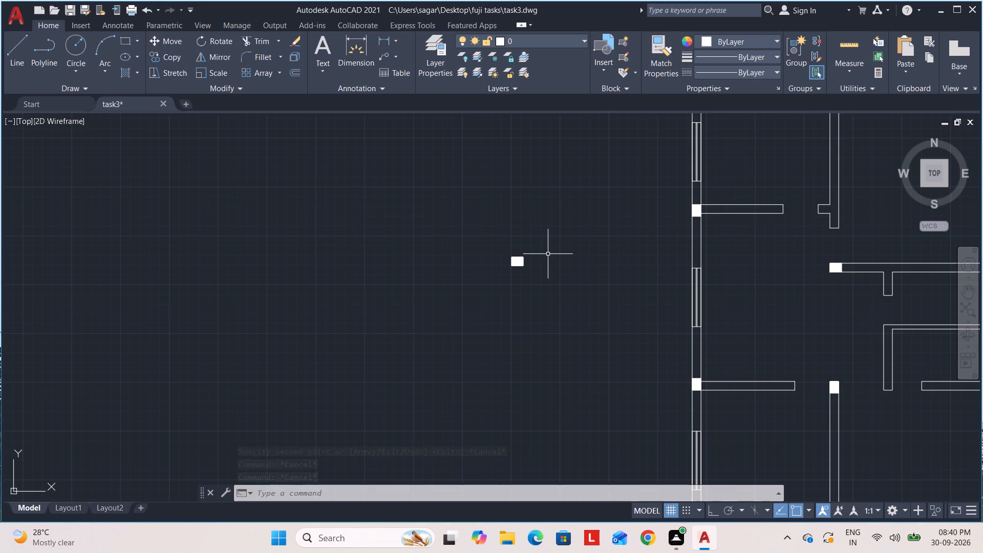
middle_click_drag(518, 268, 509, 301)
scroll(507, 299, "up", 2)
middle_click_drag(522, 292, 517, 309)
scroll(521, 295, "up", 3)
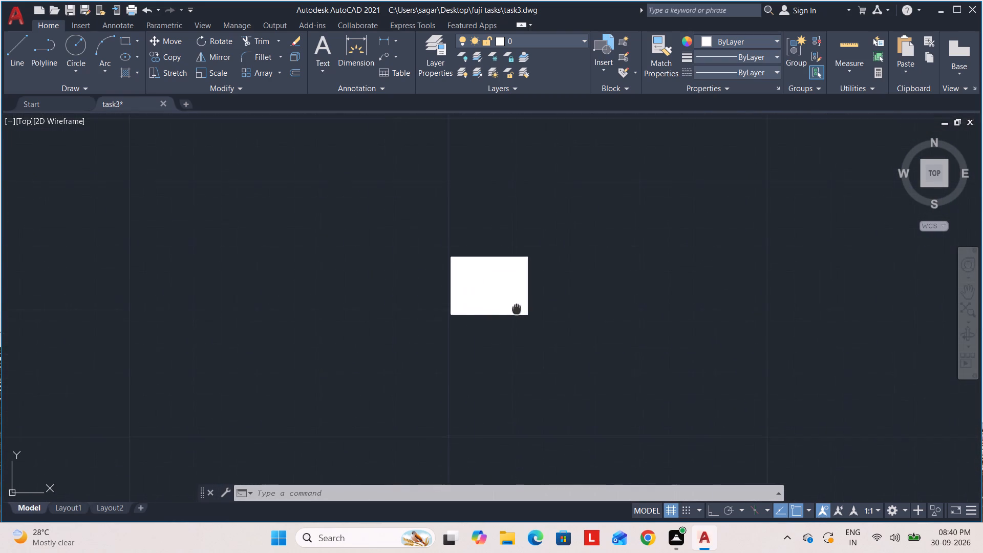
left_click(540, 335)
left_click(388, 199)
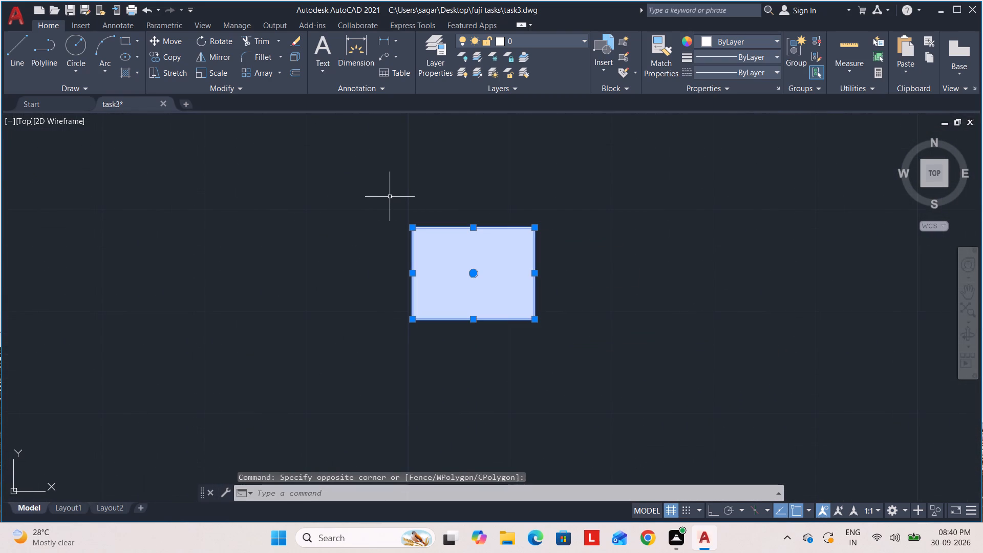
key("c")
key("o")
key("Return")
scroll(413, 229, "up", 3)
left_click(403, 221)
scroll(491, 208, "down", 5)
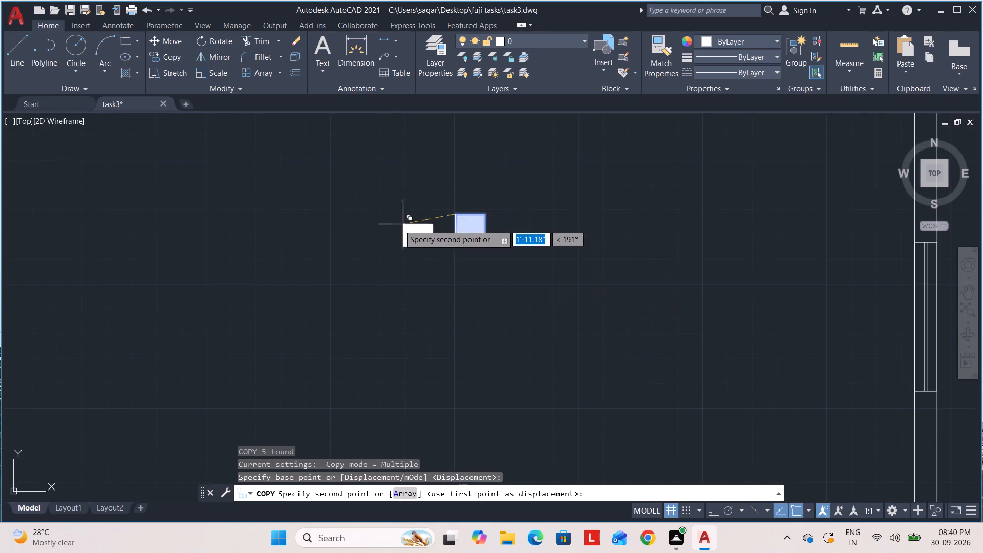
scroll(399, 225, "down", 4)
middle_click_drag(393, 230, 250, 338)
scroll(378, 228, "up", 9)
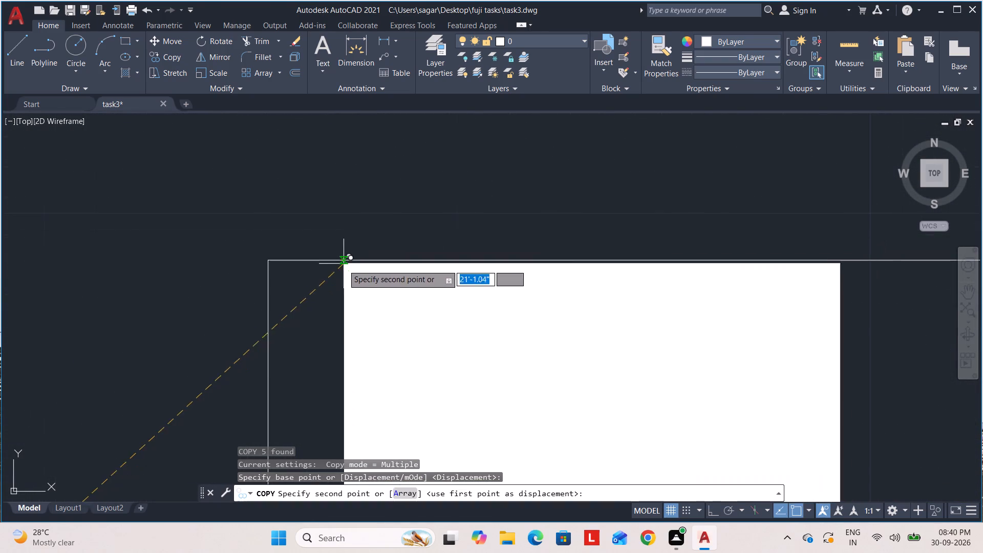
left_click(268, 261)
key("Escape")
key("Escape")
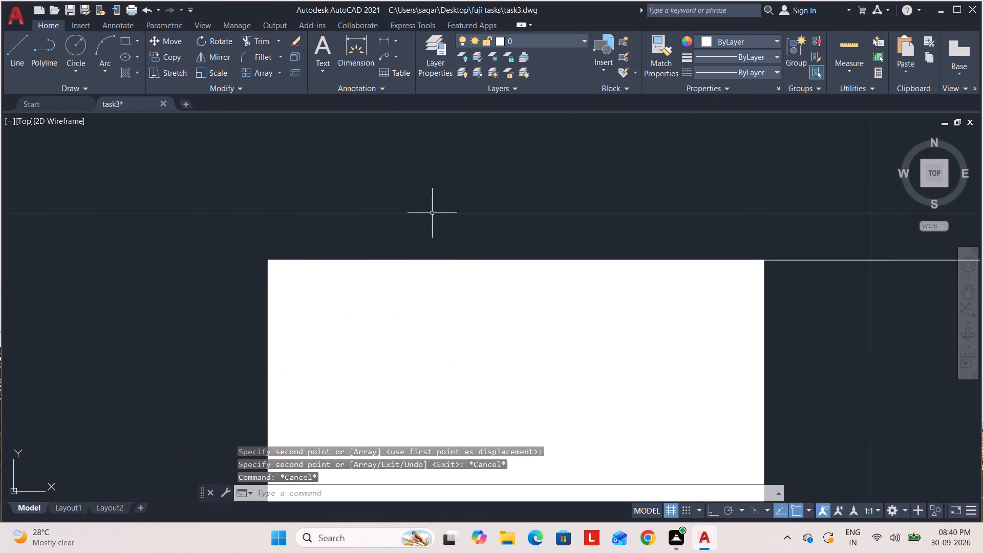
Examine the floor plan to check the column placement at the wall junctions and corners.
scroll(436, 214, "down", 5)
middle_click_drag(491, 181, 315, 159)
scroll(439, 201, "down", 3)
middle_click_drag(441, 201, 341, 193)
scroll(479, 213, "down", 1)
middle_click_drag(479, 212, 468, 189)
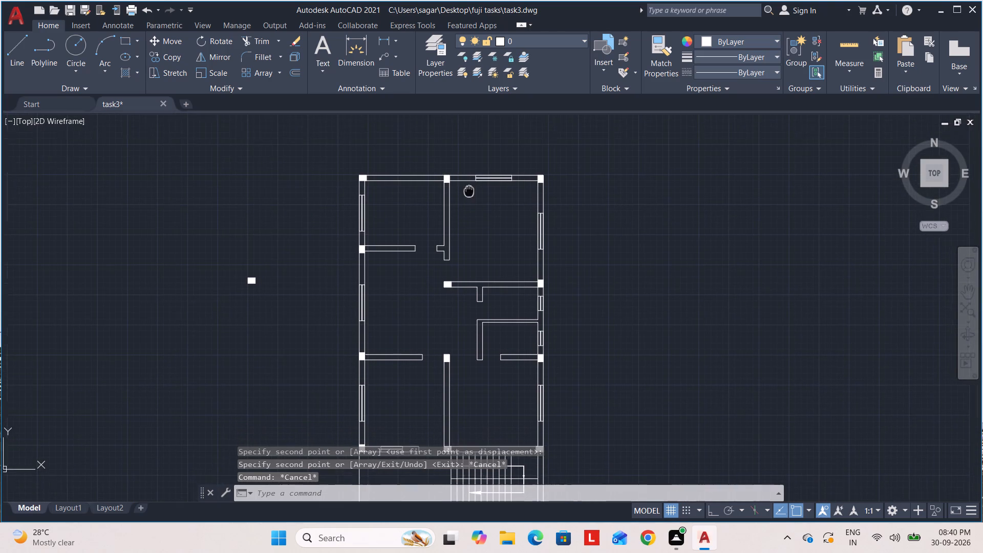
middle_click_drag(468, 189, 467, 187)
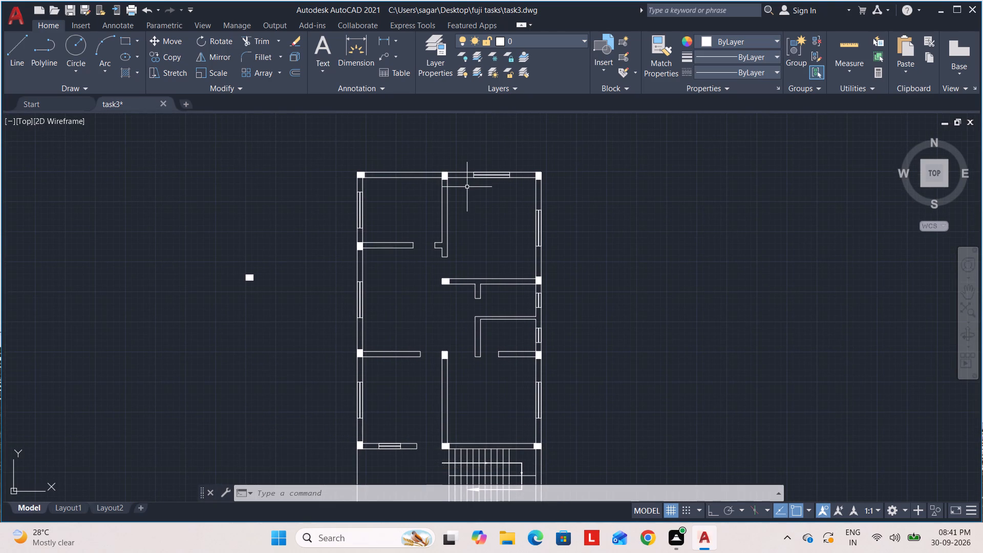
scroll(580, 306, "down", 3)
middle_click_drag(566, 300, 560, 291)
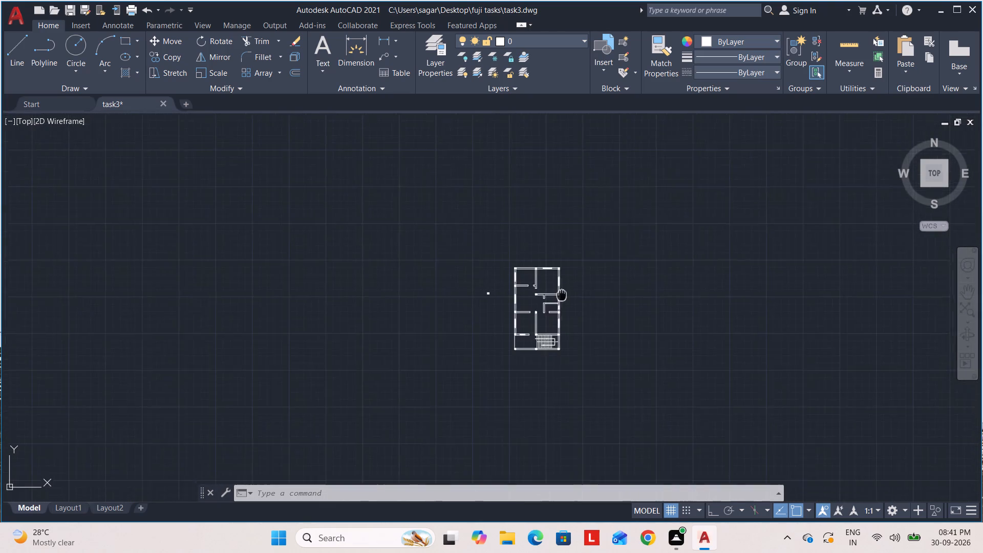
middle_click_drag(560, 291, 567, 238)
scroll(538, 235, "up", 6)
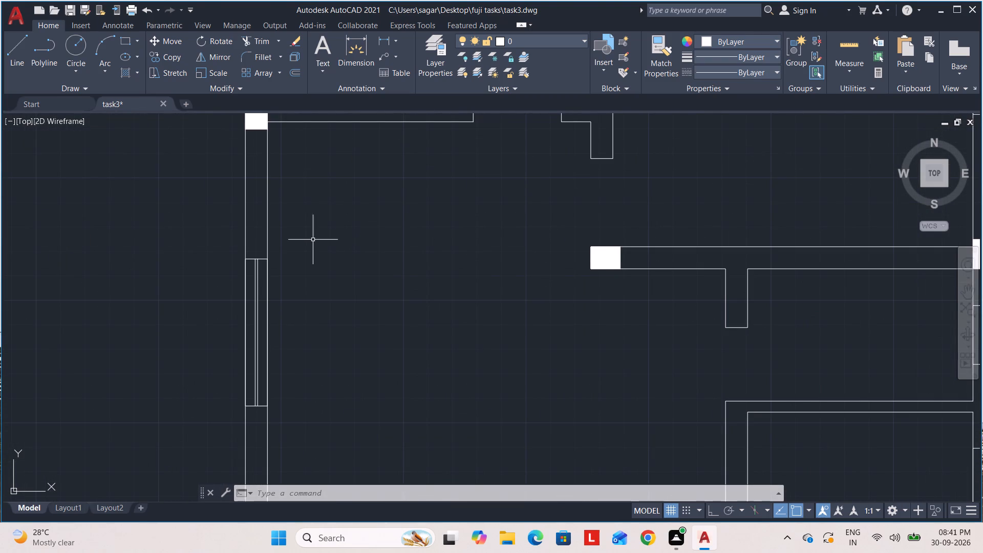
Offset the lower edge of the left wall's column at the upper partition 3' downward across the wall.
scroll(286, 230, "up", 1)
middle_click_drag(283, 225, 315, 351)
key("Escape")
key("Escape")
key("Escape")
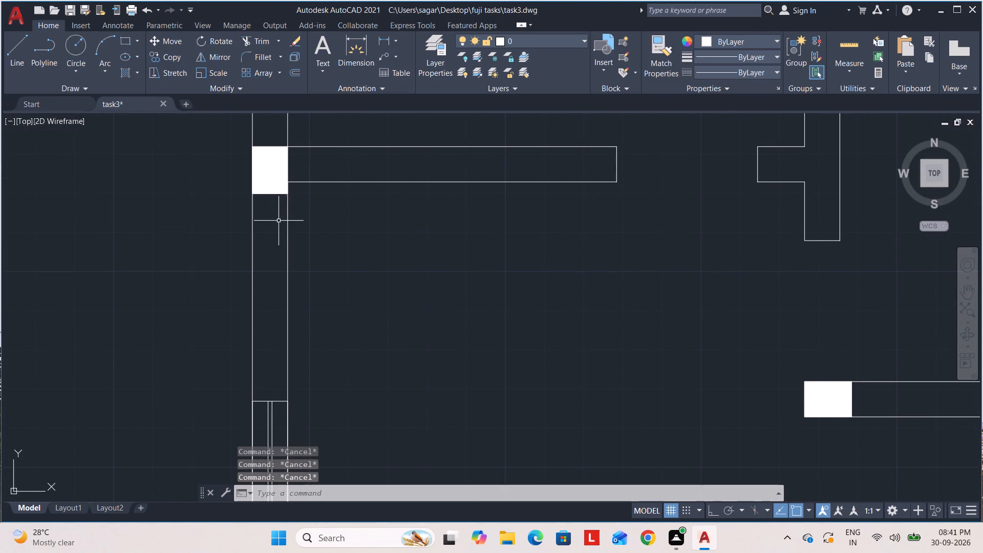
key("Escape")
key("Escape")
key("Escape")
key("o")
key("Return")
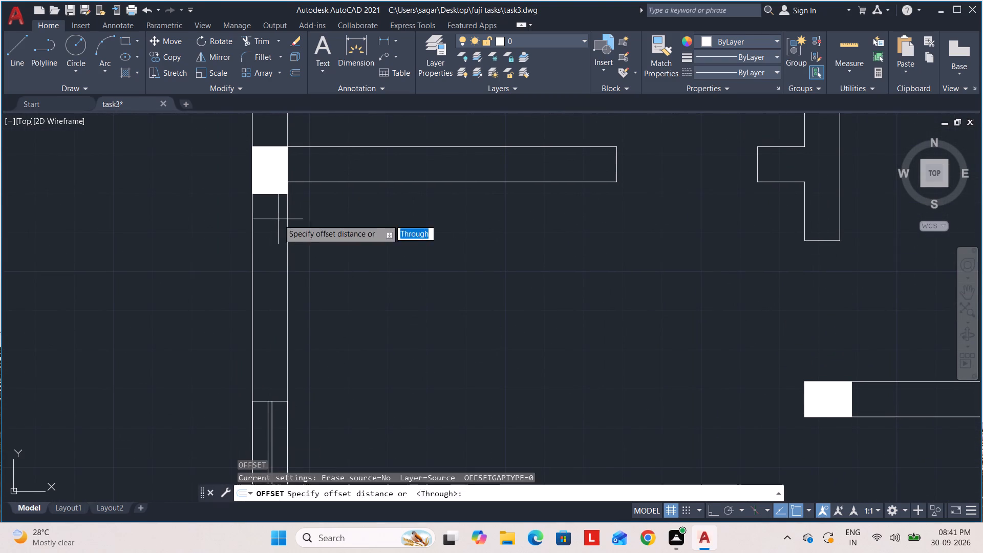
key("Return")
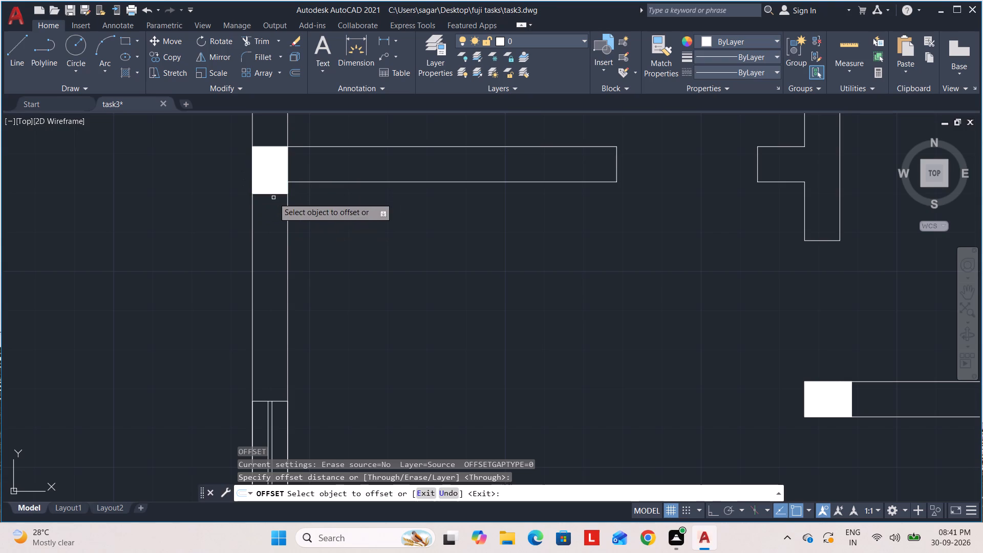
scroll(268, 195, "up", 5)
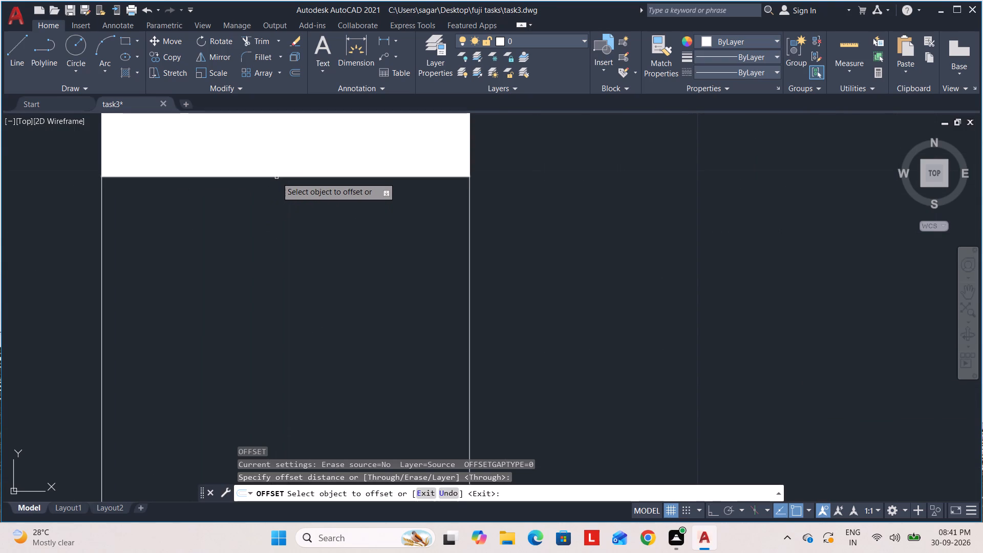
left_click(276, 177)
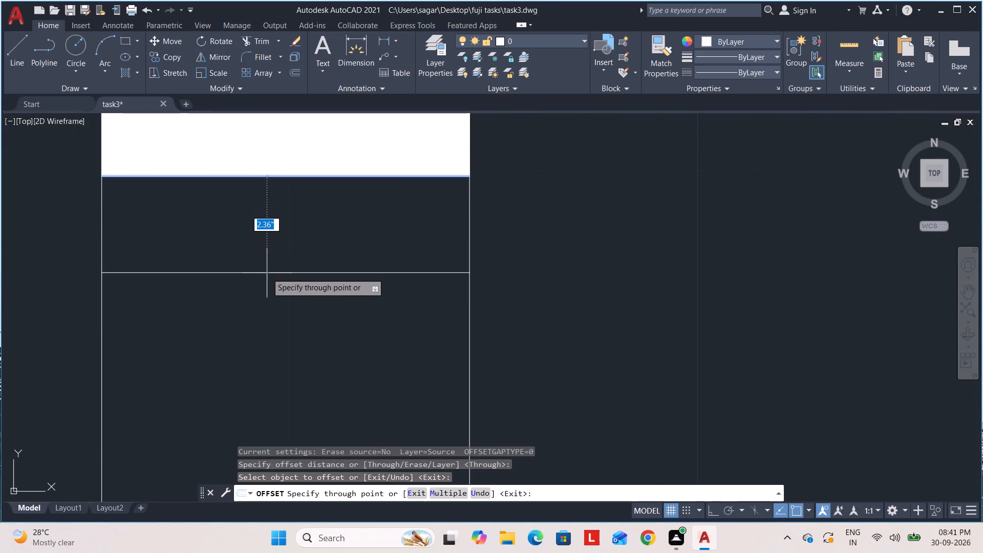
type("2'6")
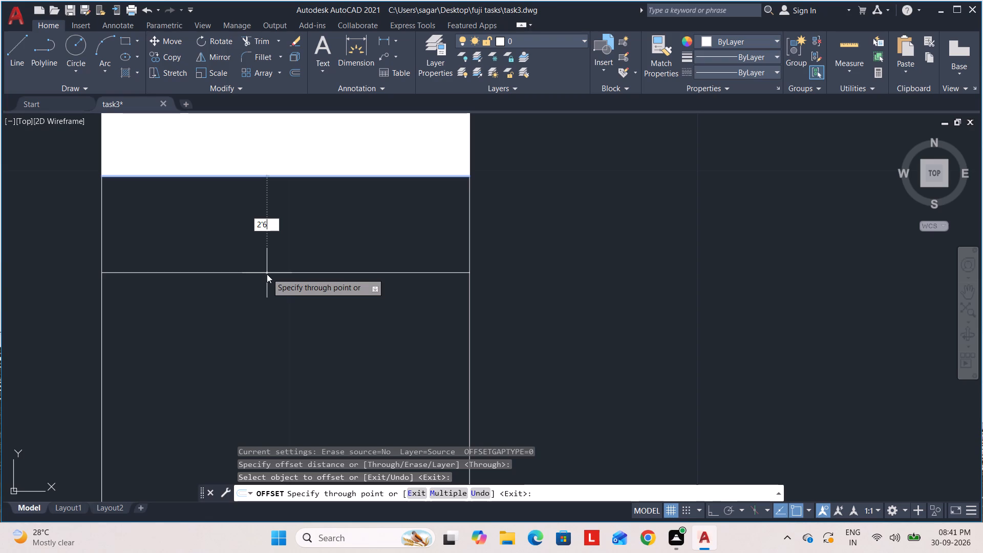
key("shift+quotedbl")
key("BackSpace")
key("BackSpace")
key("BackSpace")
key("BackSpace")
type("3'")
key("Return")
scroll(240, 328, "down", 3)
middle_click_drag(249, 310, 267, 220)
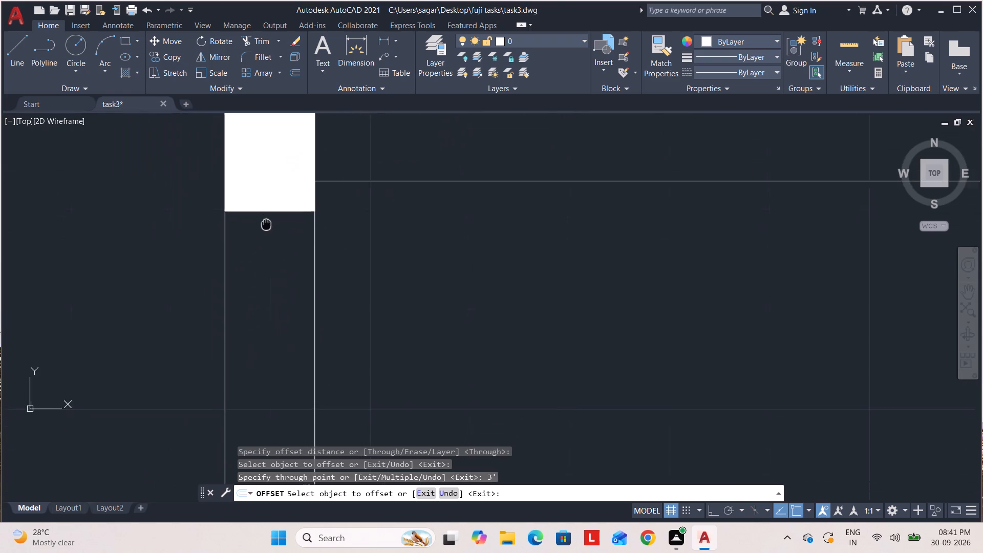
middle_click_drag(267, 220, 283, 150)
scroll(286, 269, "down", 3)
middle_click_drag(284, 265, 266, 220)
scroll(271, 264, "up", 2)
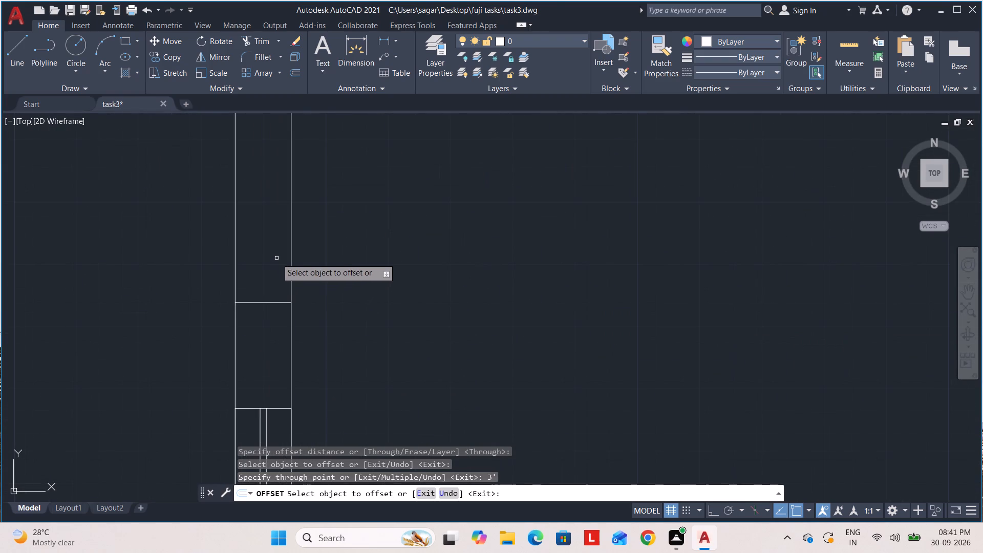
key("Escape")
key("Escape")
key("Escape")
key("Escape")
key("Escape")
key("Escape")
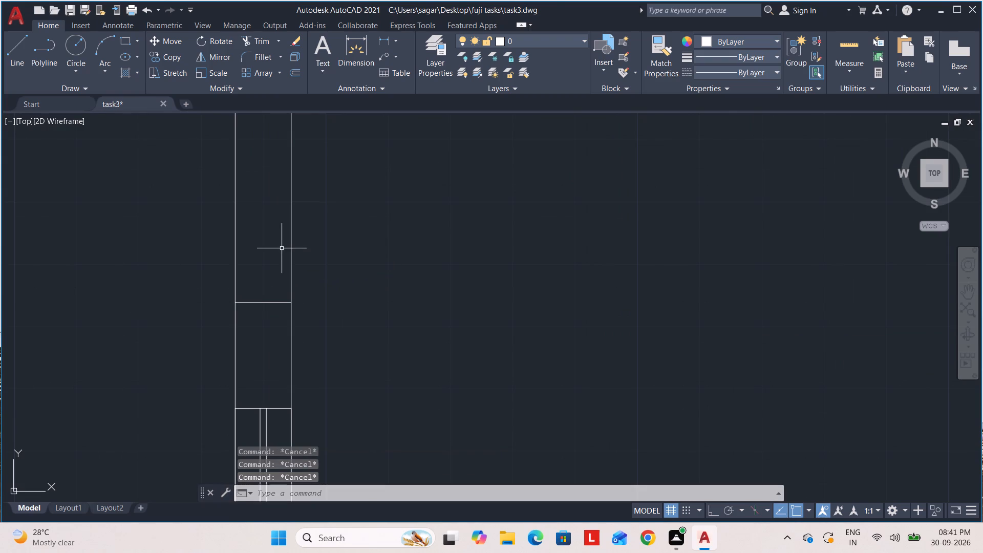
Trim both left wall lines between that column and the offset line to cut a 3' opening.
key("t")
key("r")
key("Return")
left_click(368, 244)
left_click(153, 211)
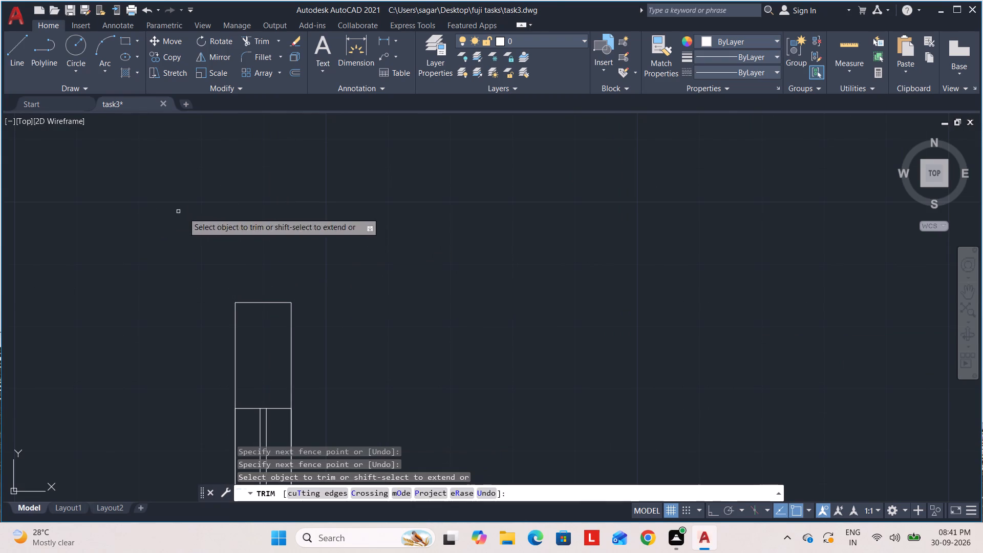
scroll(366, 281, "down", 3)
middle_click_drag(350, 260, 295, 183)
key("Escape")
key("Escape")
key("Escape")
Move the middle window of the left wall down by its midpoint to the midpoint of the wall segment below the opening.
scroll(276, 338, "up", 2)
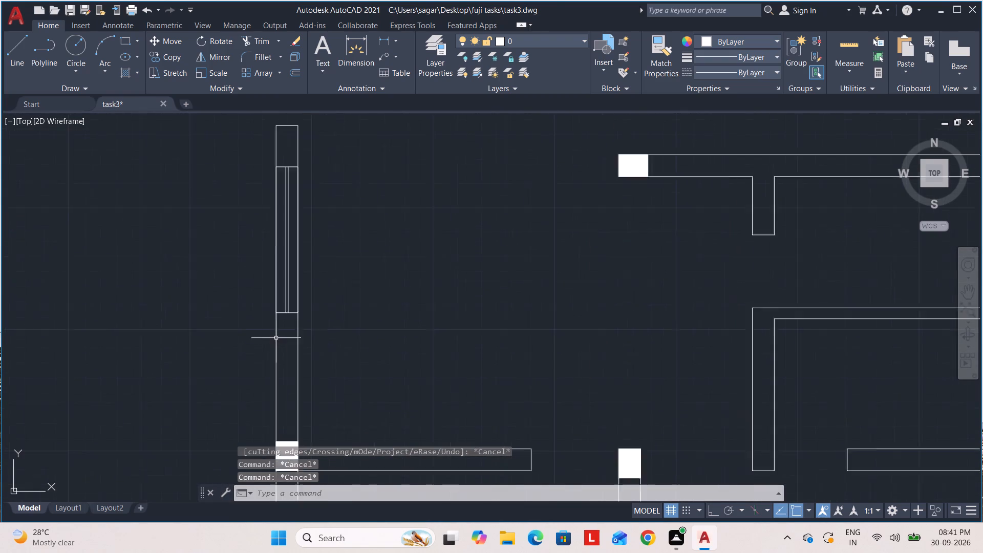
scroll(277, 336, "up", 1)
left_click(314, 275)
left_click(308, 248)
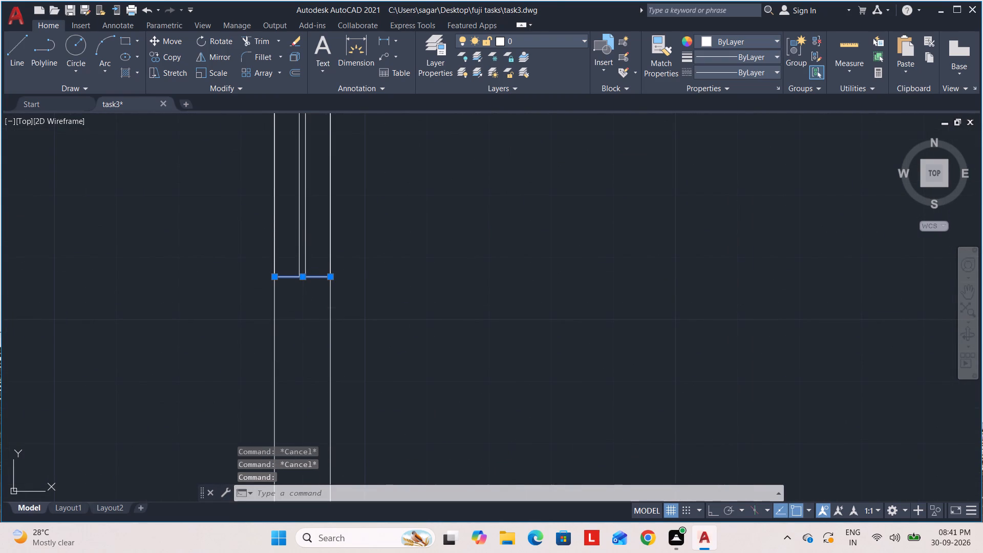
left_click(304, 246)
left_click(298, 243)
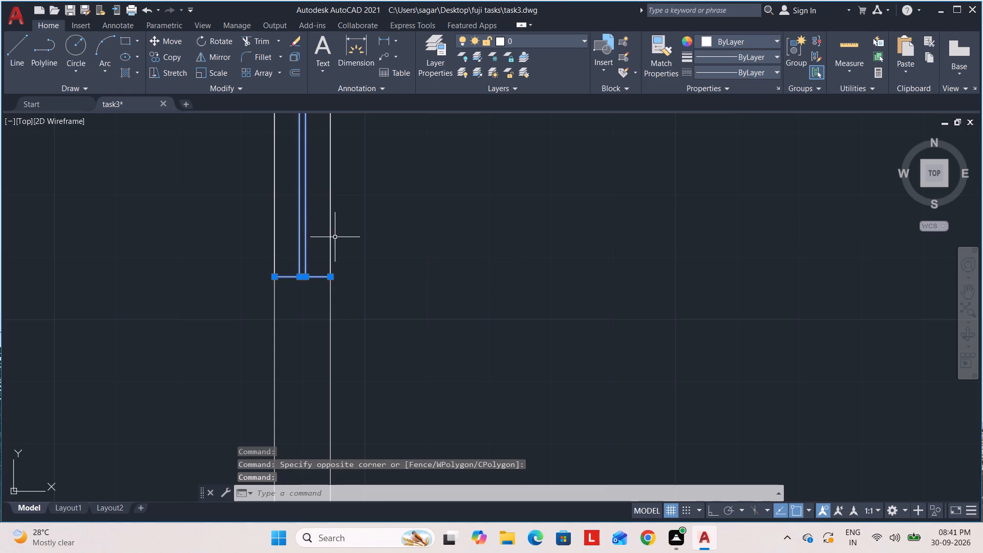
left_click(331, 233)
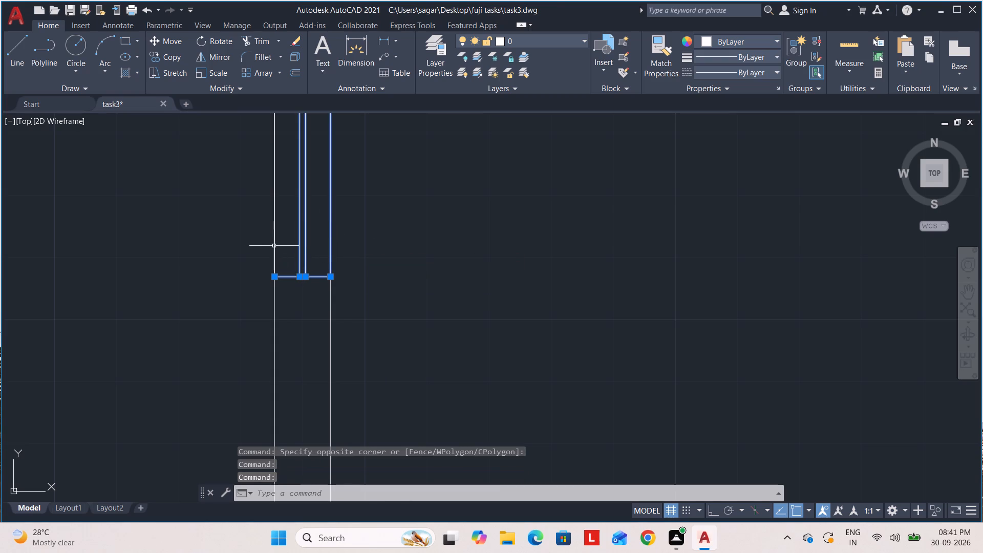
left_click(273, 242)
middle_click_drag(311, 228, 289, 487)
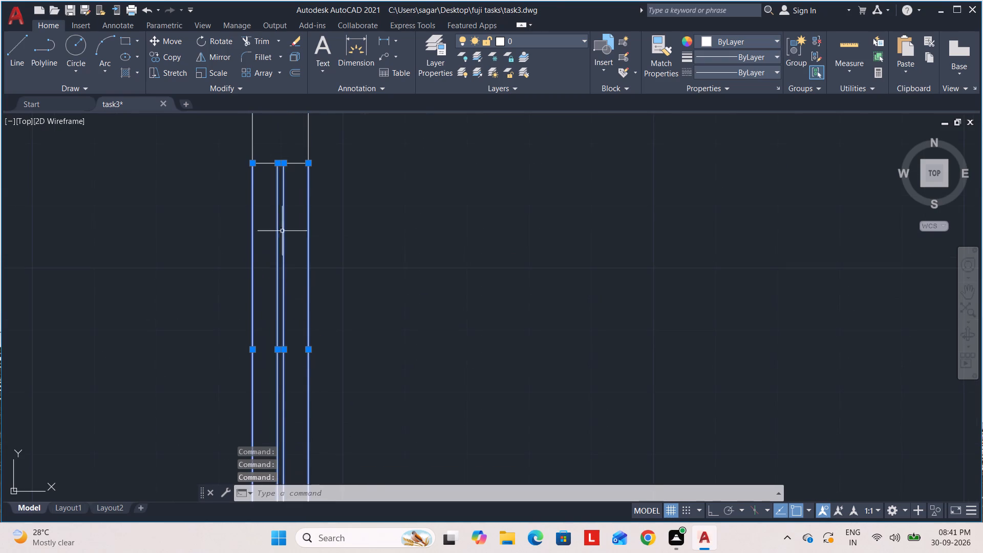
scroll(286, 178, "up", 3)
middle_click_drag(284, 205, 282, 250)
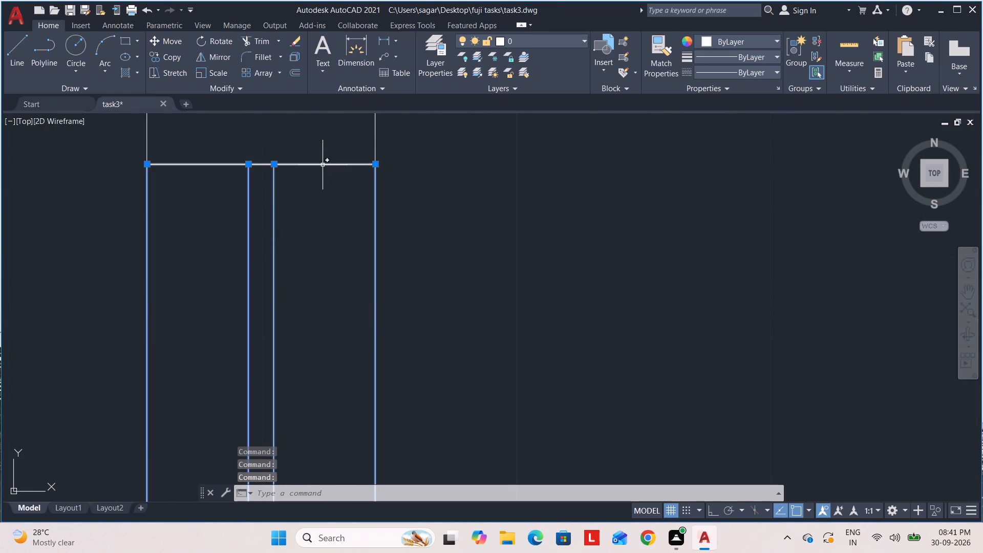
left_click(323, 164)
key("m")
key("Return")
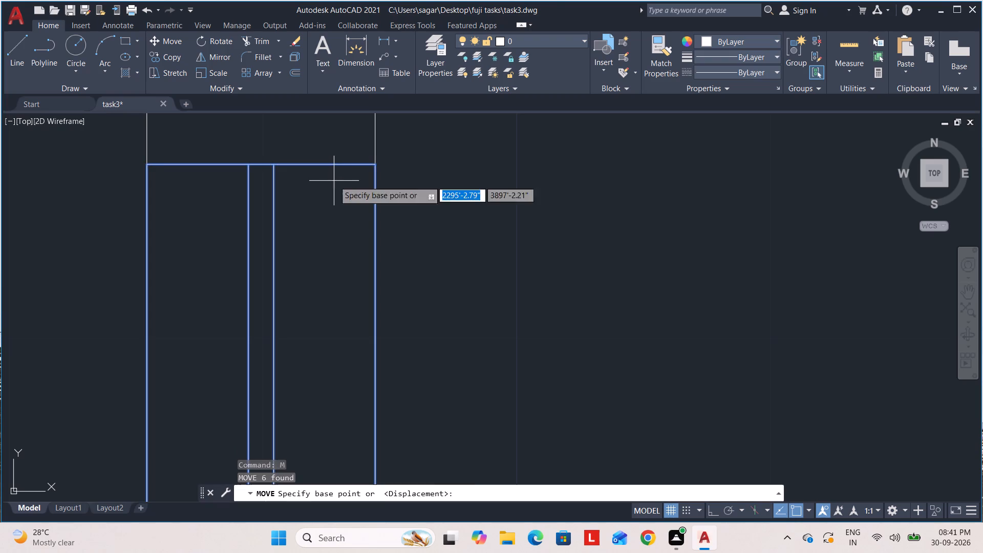
scroll(365, 279, "down", 3)
middle_click_drag(345, 244, 327, 200)
scroll(349, 289, "down", 1)
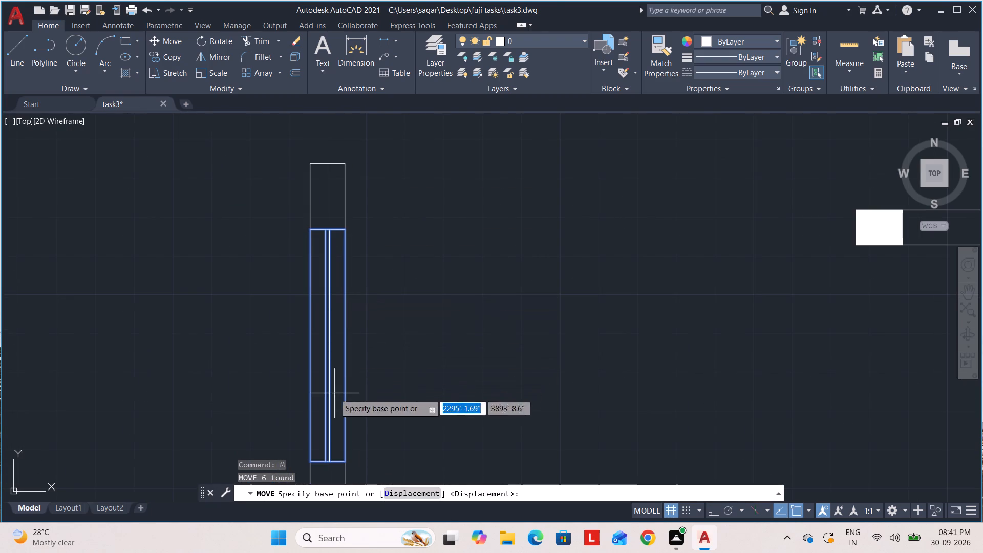
left_click(347, 342)
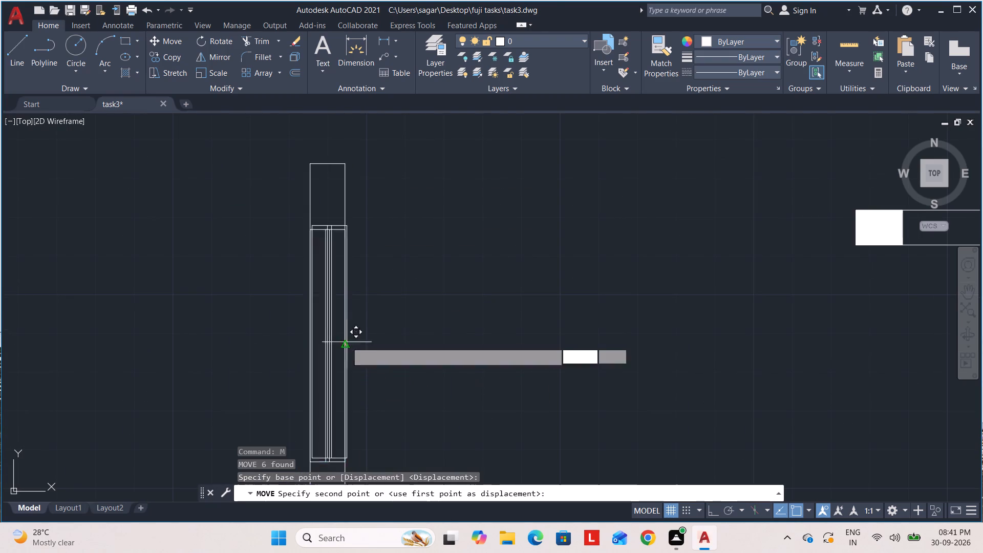
scroll(593, 273, "down", 3)
middle_click_drag(566, 257, 412, 221)
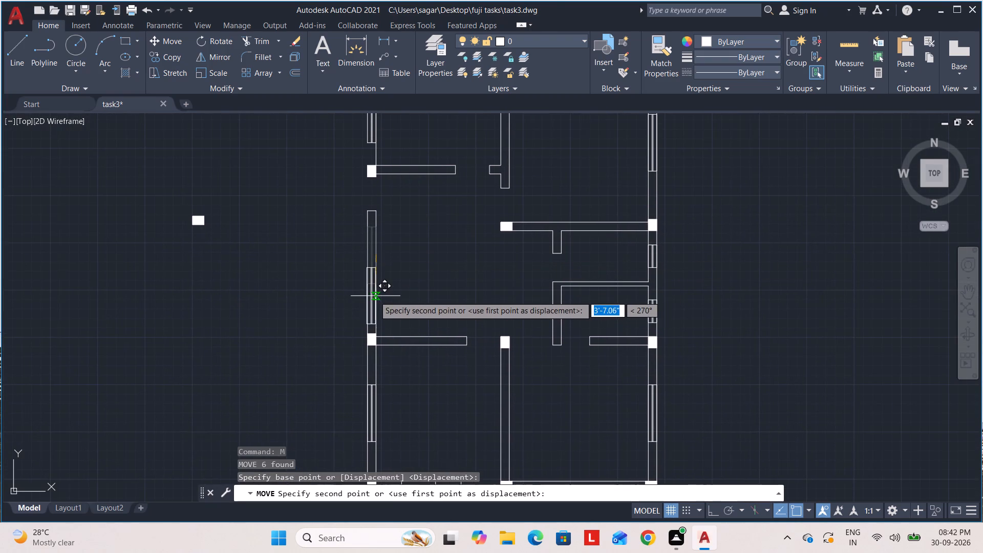
scroll(373, 295, "up", 3)
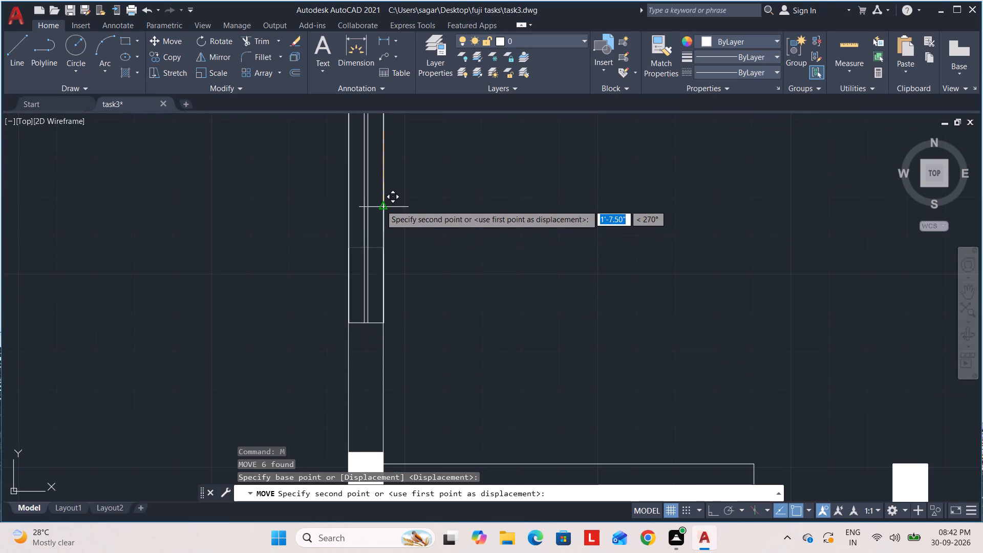
scroll(370, 213, "down", 2)
middle_click_drag(369, 216, 339, 272)
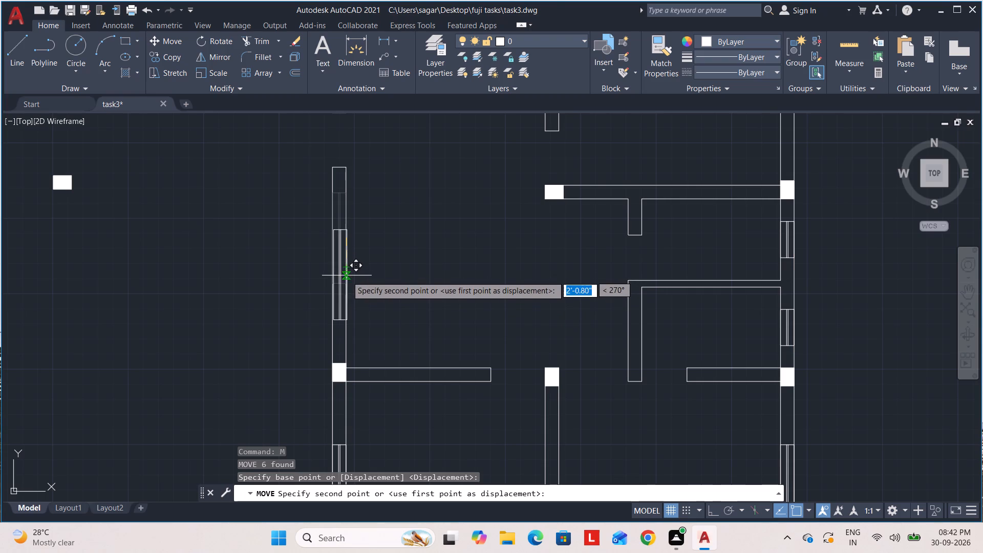
left_click(347, 264)
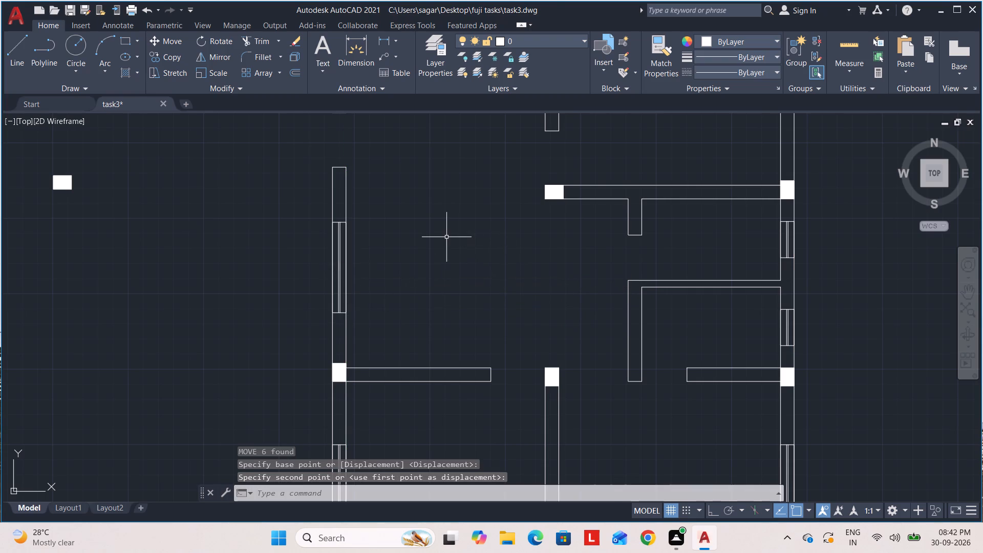
scroll(446, 236, "down", 2)
middle_click_drag(443, 238, 417, 259)
key("Escape")
key("Escape")
key("Escape")
key("Escape")
key("Escape")
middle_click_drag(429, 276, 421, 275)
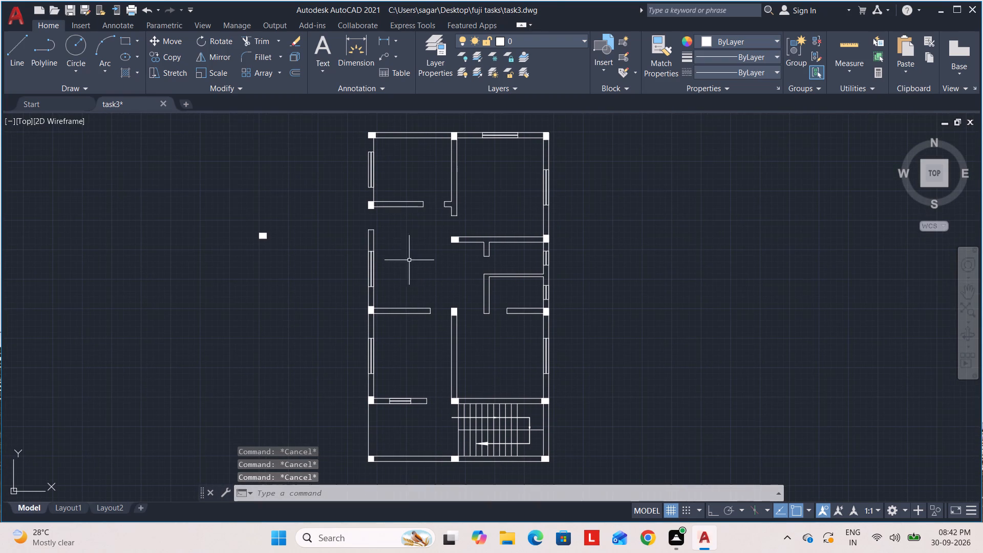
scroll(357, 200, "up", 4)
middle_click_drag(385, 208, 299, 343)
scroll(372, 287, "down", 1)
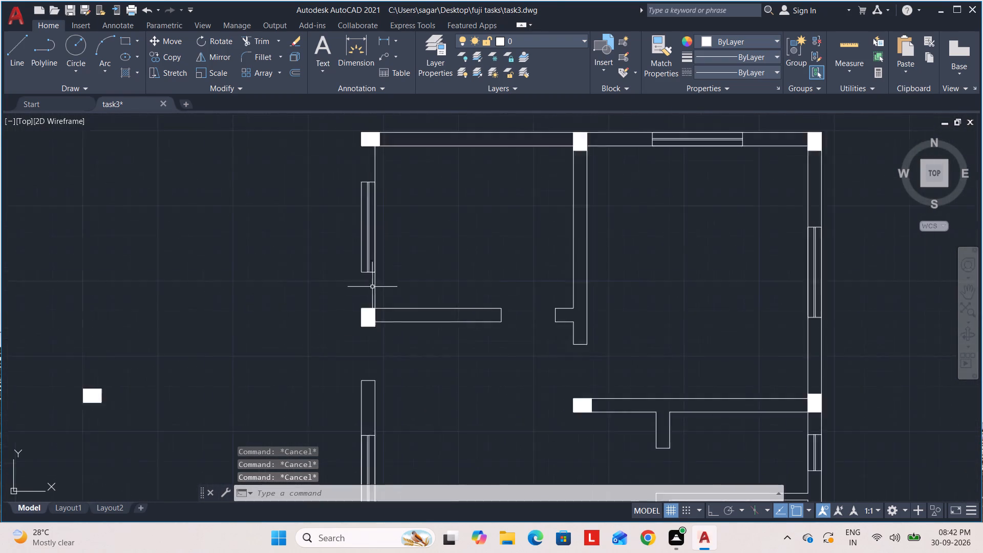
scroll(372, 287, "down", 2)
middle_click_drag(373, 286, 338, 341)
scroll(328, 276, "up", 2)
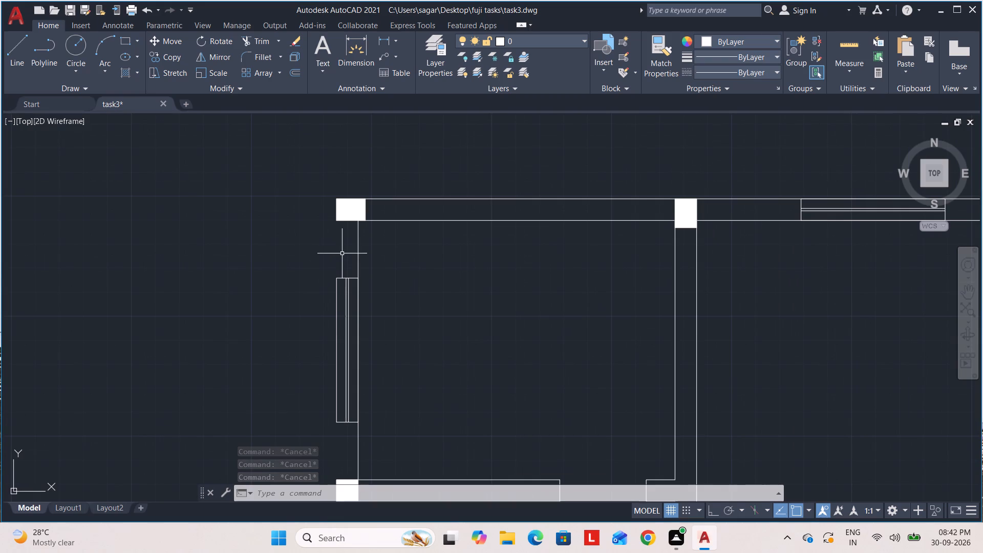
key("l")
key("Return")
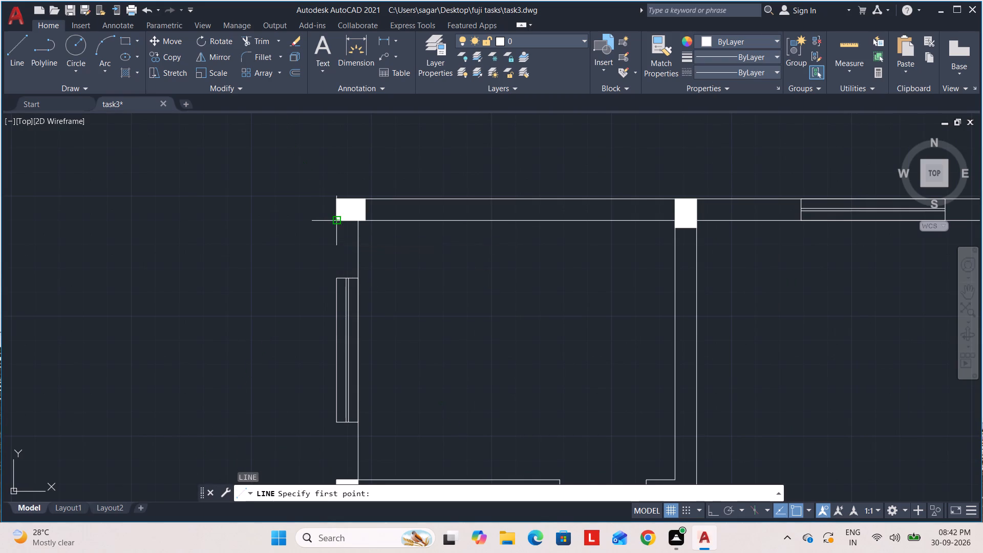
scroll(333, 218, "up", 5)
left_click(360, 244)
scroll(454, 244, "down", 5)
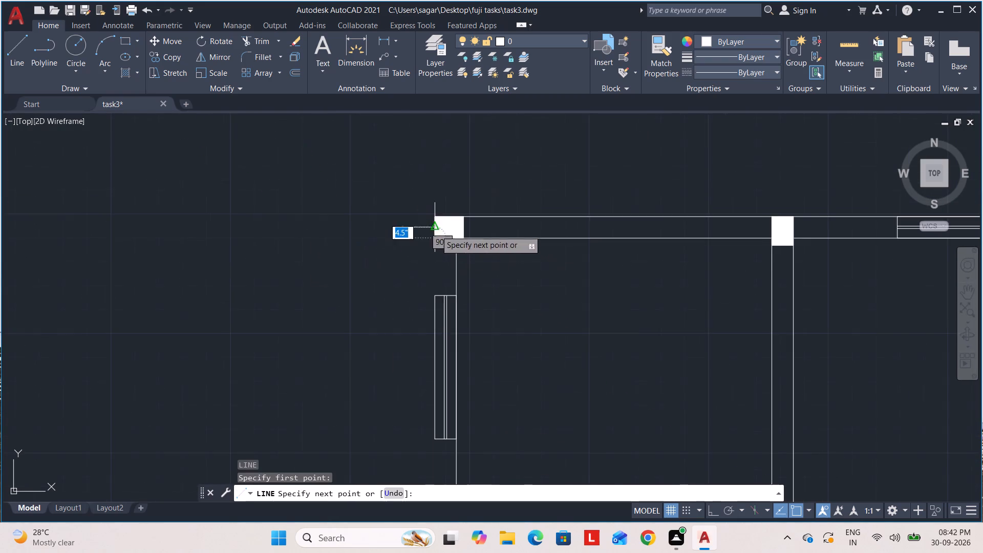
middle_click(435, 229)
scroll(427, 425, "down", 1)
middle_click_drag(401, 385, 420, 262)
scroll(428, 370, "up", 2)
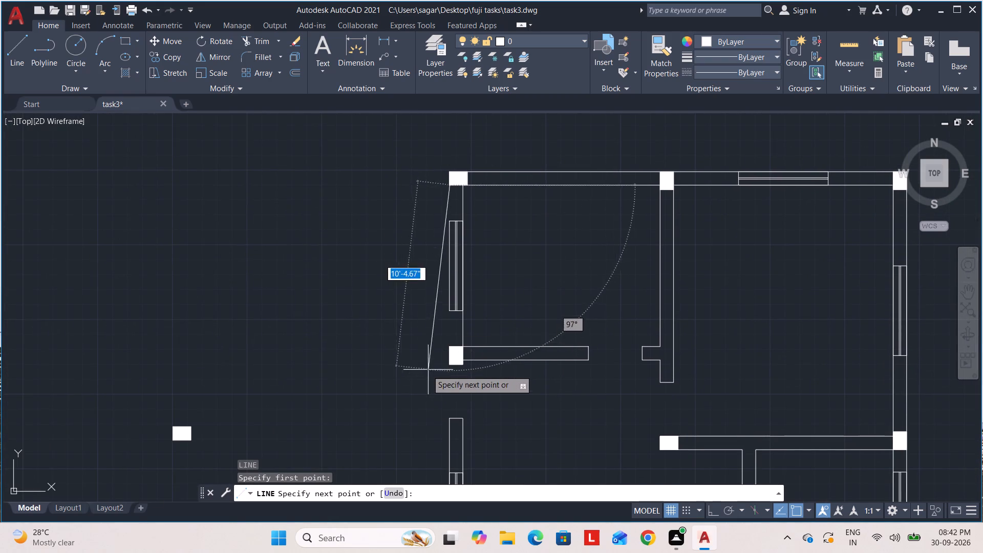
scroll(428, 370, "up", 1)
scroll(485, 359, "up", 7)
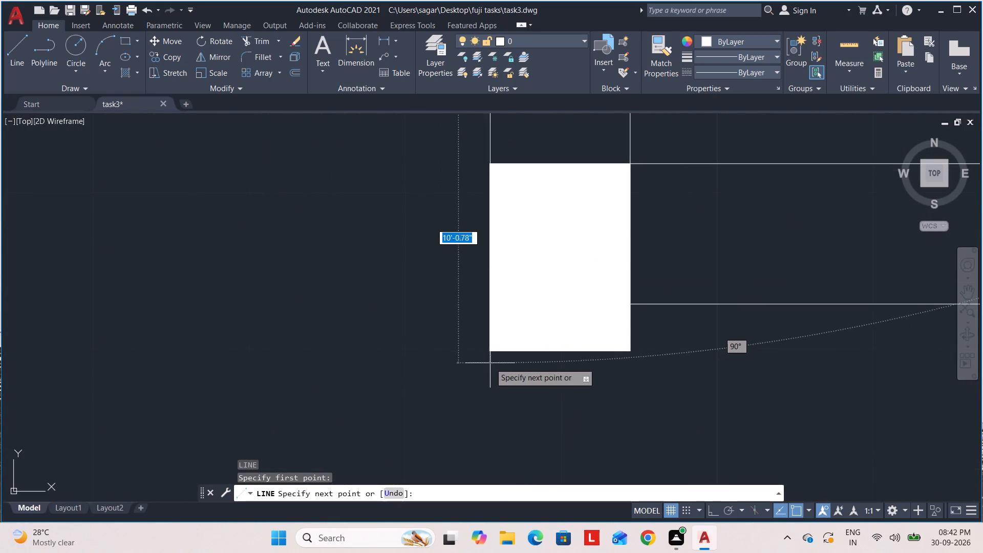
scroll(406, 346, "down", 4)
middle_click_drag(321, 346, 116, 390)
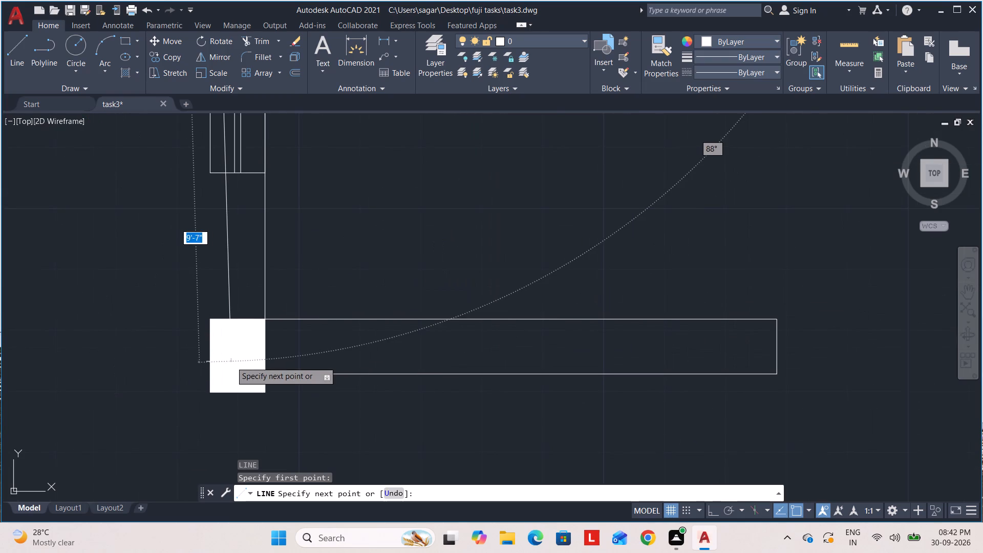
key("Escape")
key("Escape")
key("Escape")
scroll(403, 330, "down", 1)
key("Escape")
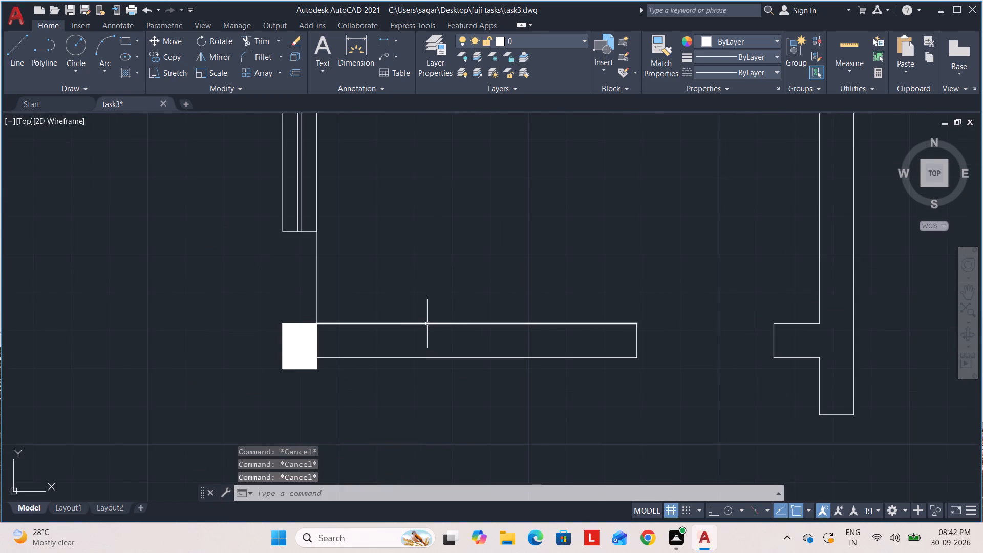
Undo the latest line, the middle window's move and the trim of the left wall opening.
key("Escape")
scroll(428, 334, "down", 3)
middle_click_drag(426, 332, 401, 315)
key("ctrl+z")
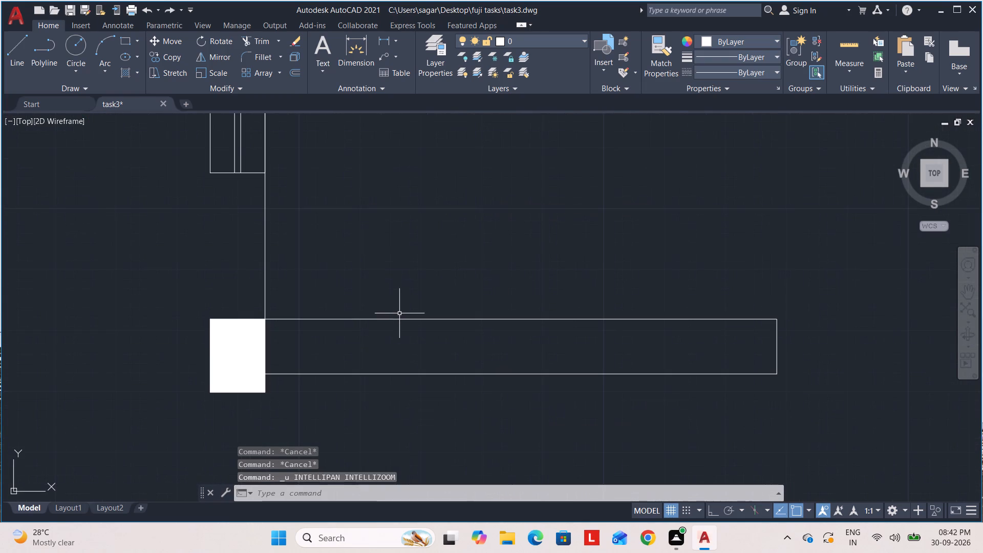
key("ctrl+z")
key("ctrl+z")
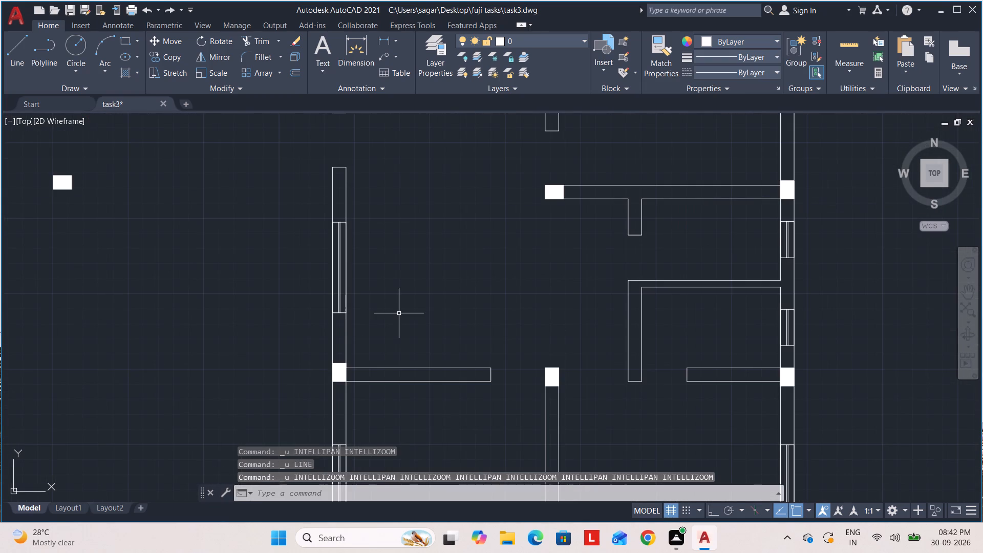
key("ctrl+z")
scroll(399, 313, "down", 6)
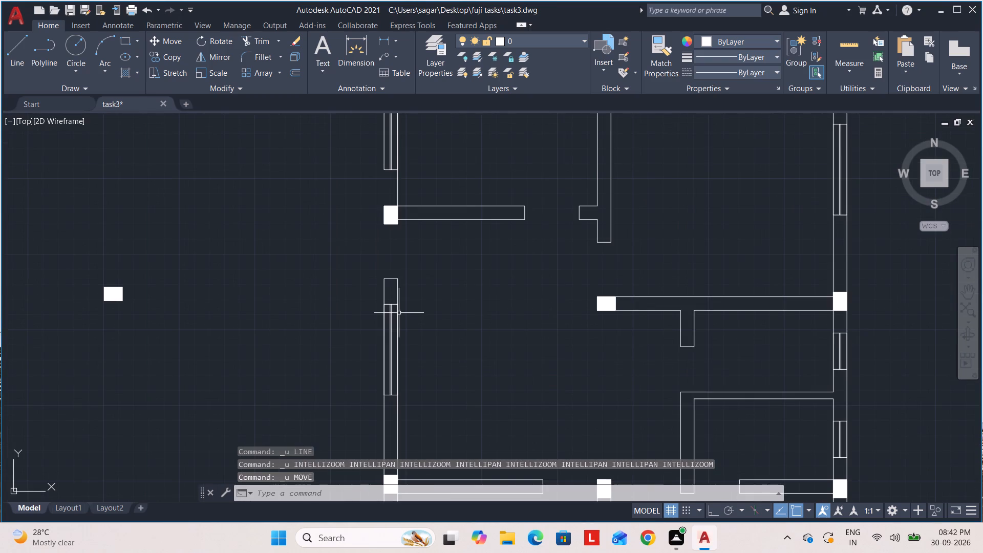
key("ctrl+z")
key("ctrl+z")
key("ctrl+z")
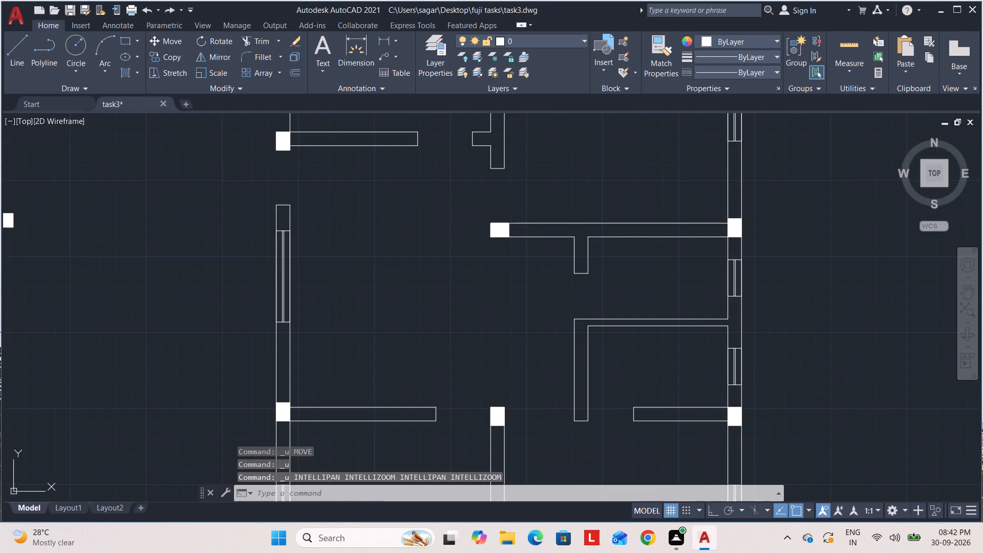
scroll(399, 313, "down", 2)
middle_click_drag(396, 323, 390, 353)
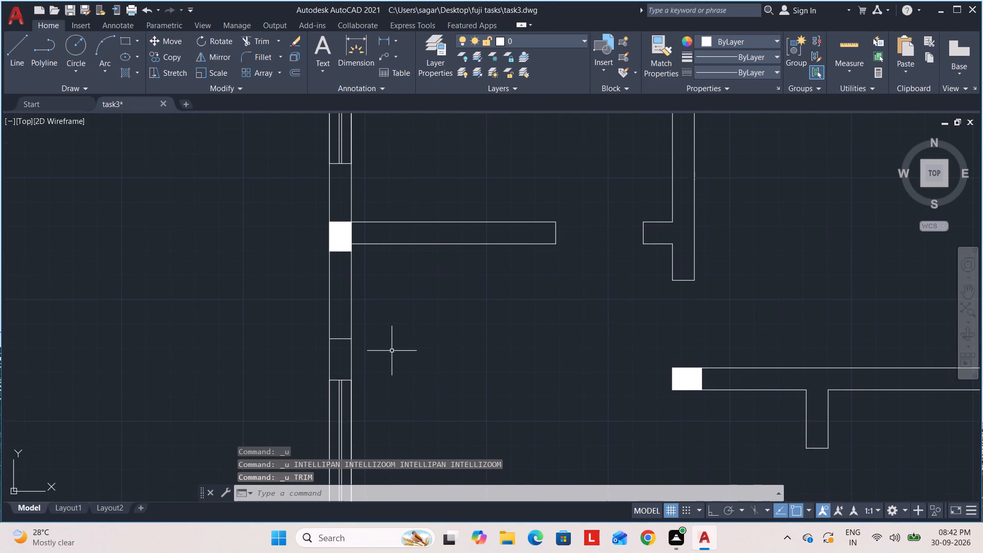
Trim both left wall lines between the upper partition's column and the 3' offset line to reopen the gap.
key("t")
key("r")
key("Return")
left_click(366, 317)
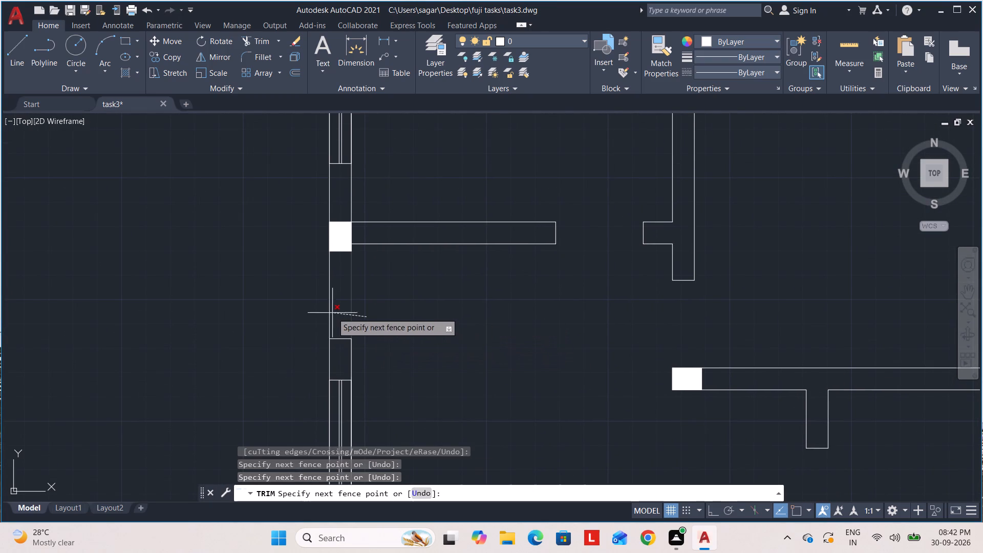
left_click(315, 311)
scroll(376, 353, "down", 1)
middle_click_drag(375, 353, 352, 248)
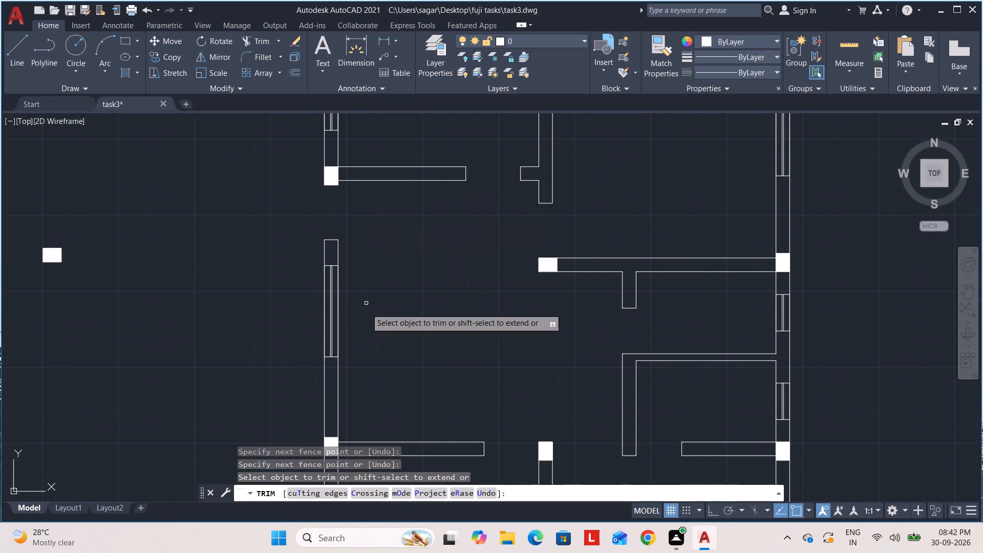
middle_click_drag(364, 336, 355, 291)
key("Escape")
key("Escape")
key("Escape")
key("Escape")
Move the left wall's middle window, including its side and end lines, by its inner edge midpoint to empty space outside the wall.
scroll(332, 314, "up", 3)
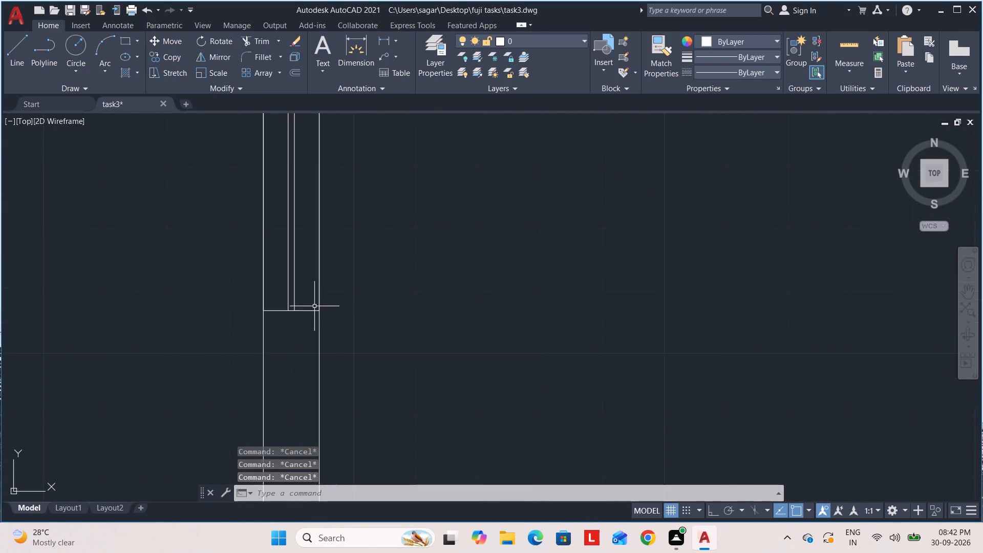
scroll(312, 306, "up", 3)
middle_click_drag(311, 313, 337, 425)
middle_click_drag(324, 382, 367, 311)
left_click(341, 407)
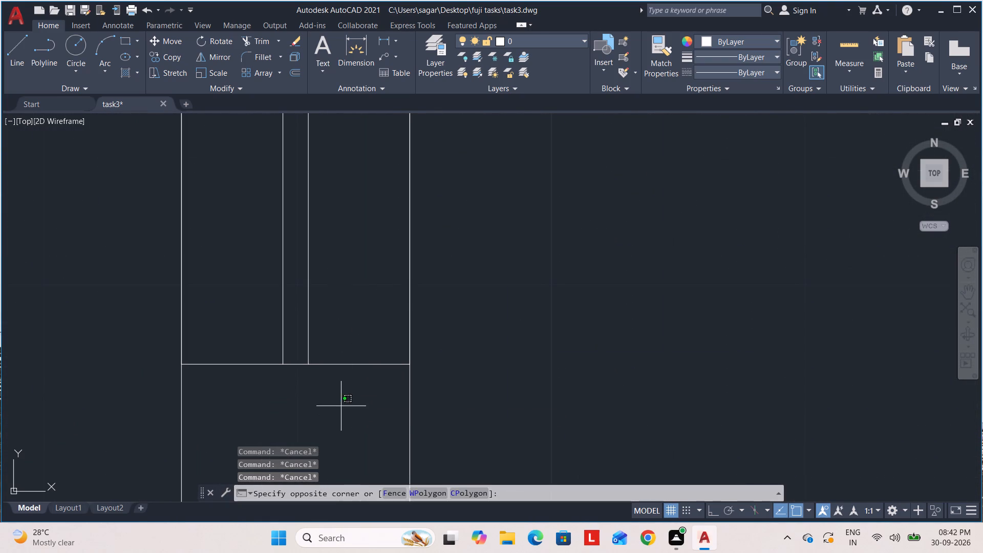
left_click(257, 238)
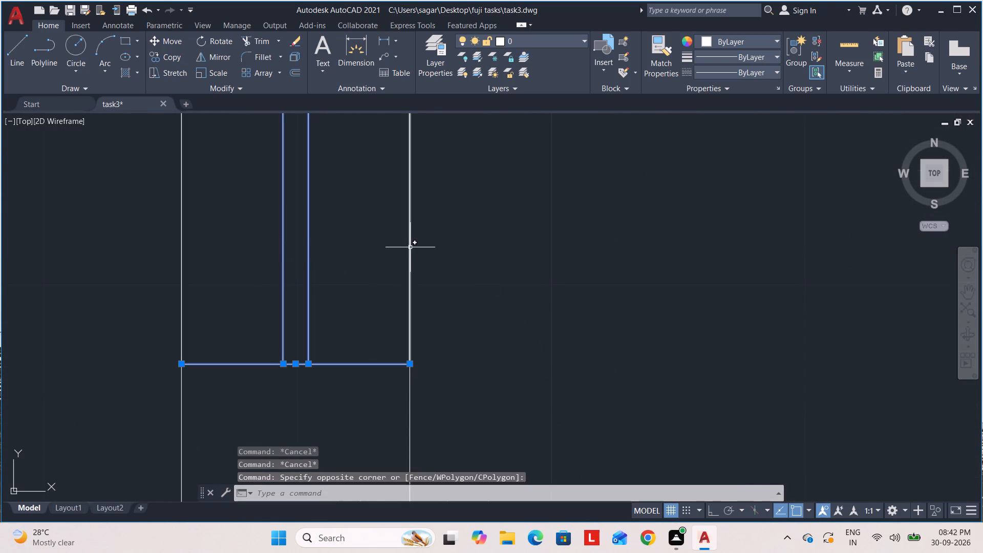
left_click(410, 247)
left_click(180, 286)
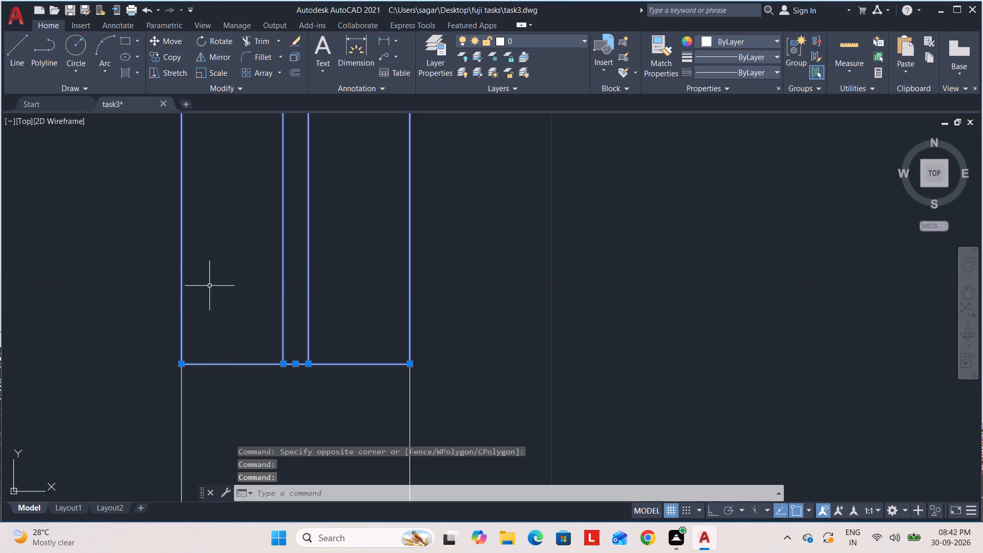
scroll(329, 283, "down", 2)
middle_click_drag(329, 283, 317, 515)
middle_click_drag(321, 285, 316, 475)
middle_click_drag(314, 287, 315, 365)
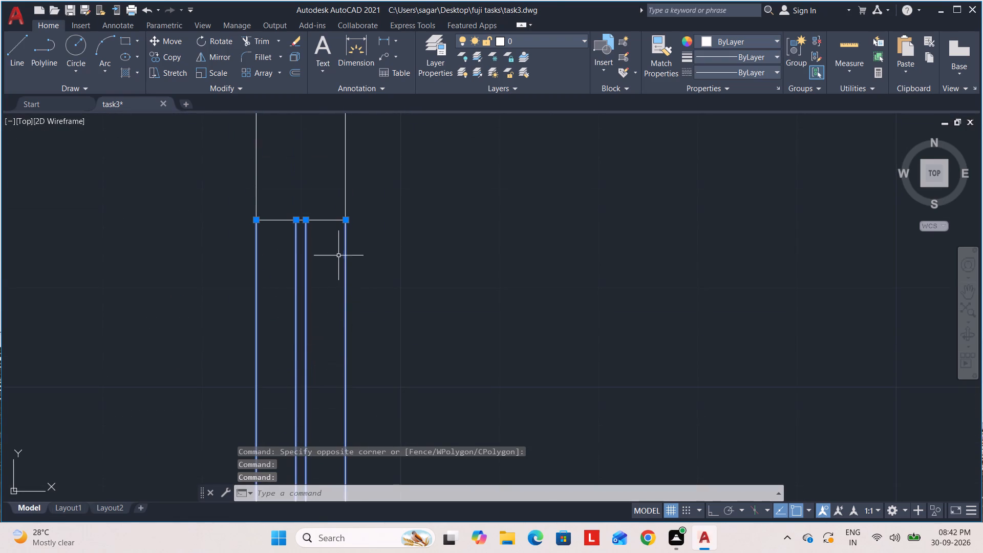
left_click(333, 220)
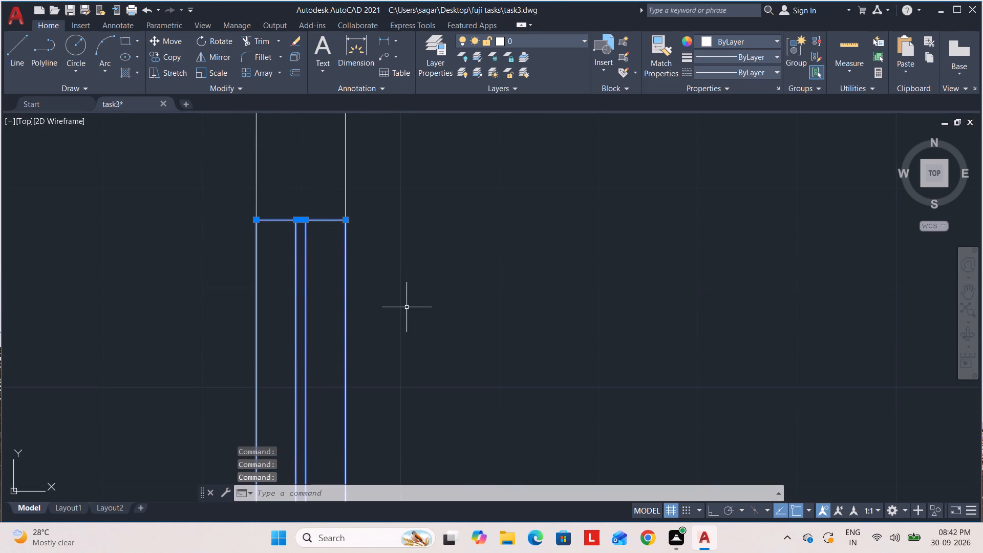
key("m")
key("Return")
scroll(394, 423, "down", 2)
middle_click_drag(392, 420, 382, 307)
scroll(425, 359, "down", 2)
middle_click_drag(423, 350, 413, 326)
scroll(409, 331, "up", 2)
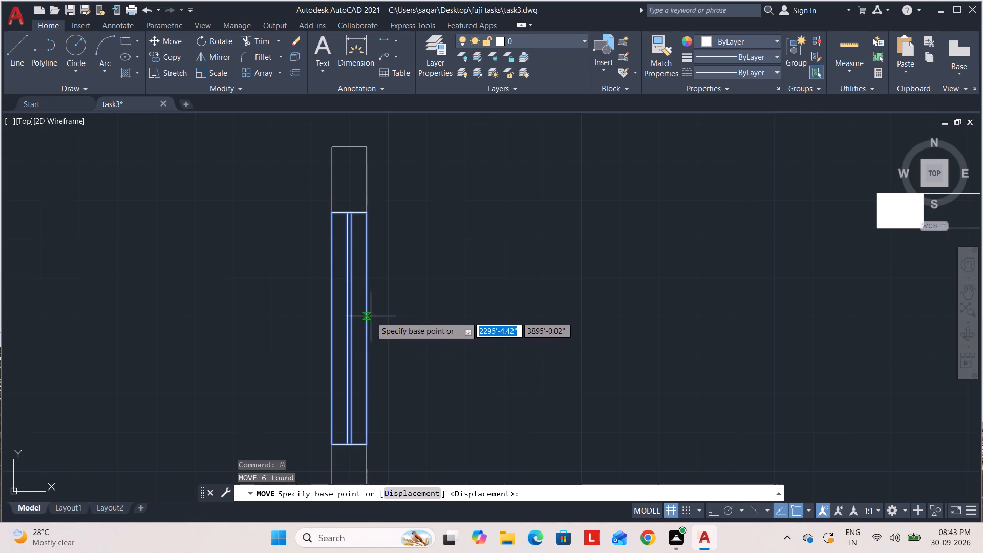
left_click(367, 330)
scroll(485, 256, "down", 3)
middle_click_drag(483, 248, 480, 245)
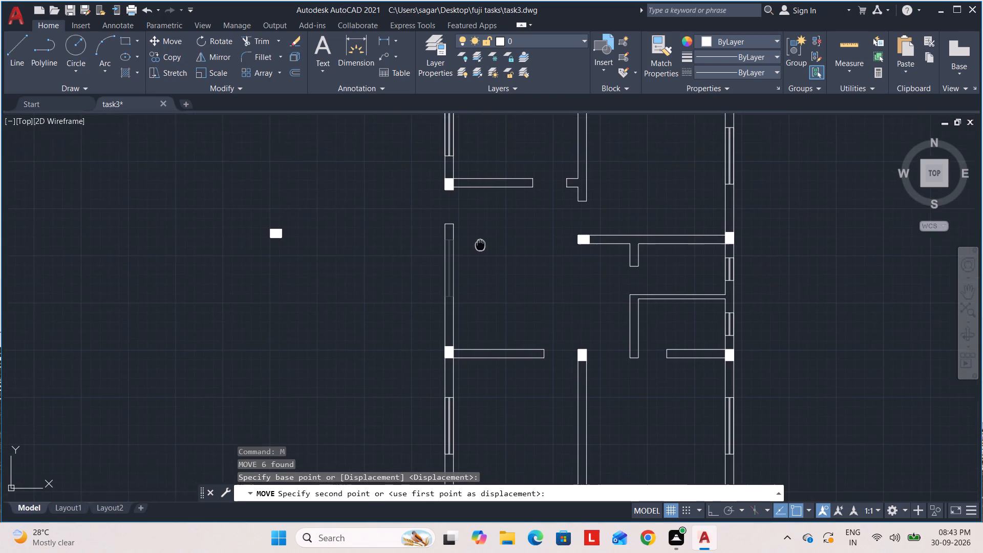
middle_click_drag(480, 245, 477, 239)
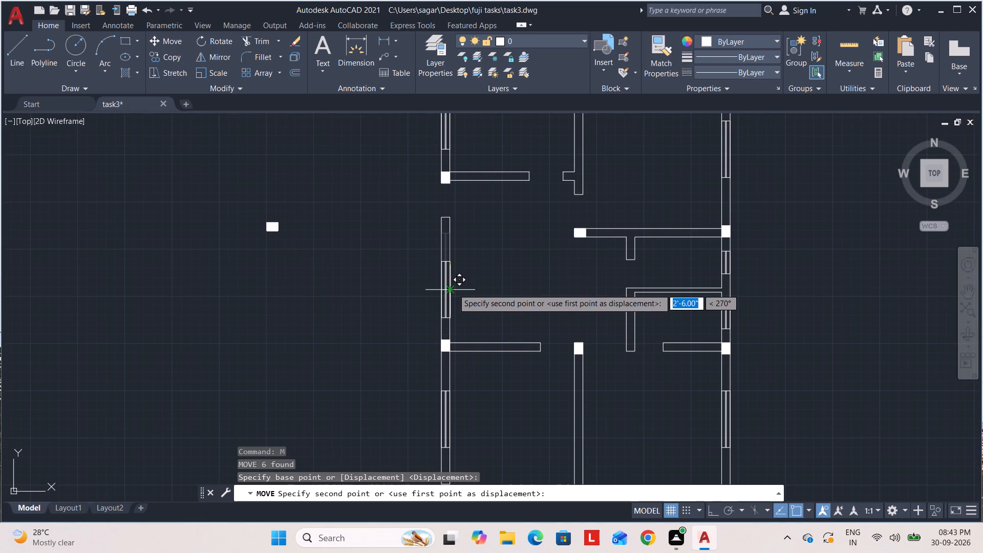
scroll(453, 289, "up", 5)
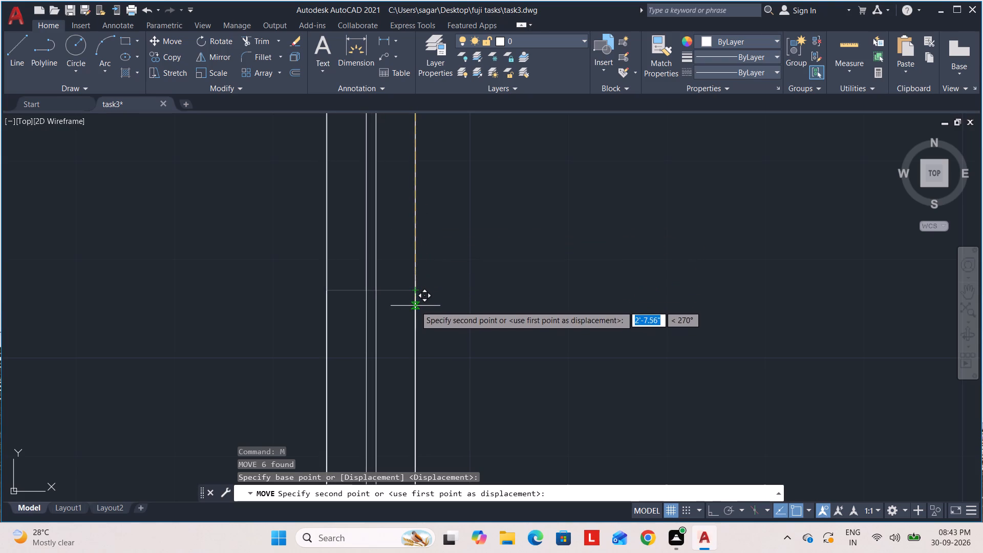
scroll(419, 347, "down", 1)
middle_click_drag(411, 316, 407, 270)
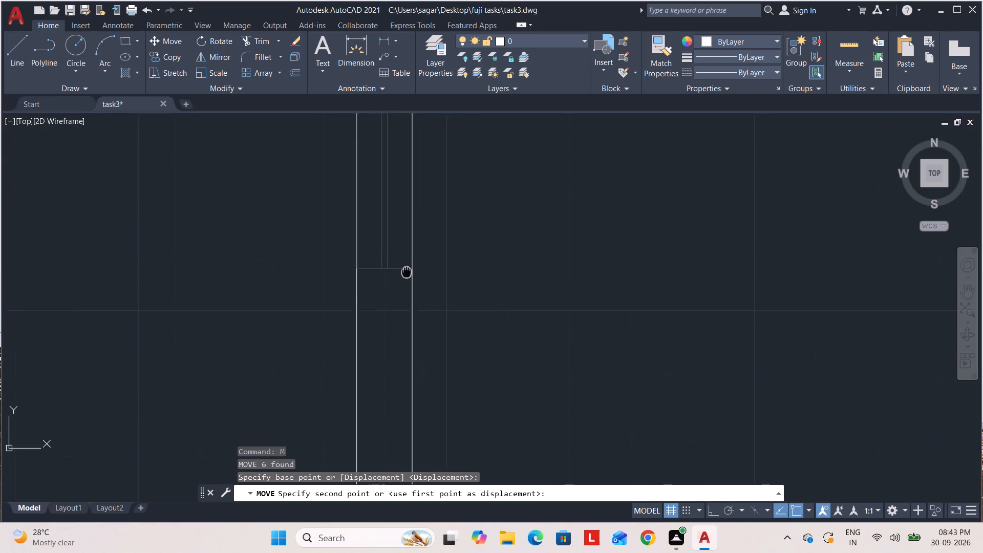
middle_click_drag(407, 270, 405, 229)
scroll(405, 251, "down", 3)
middle_click_drag(408, 280, 389, 328)
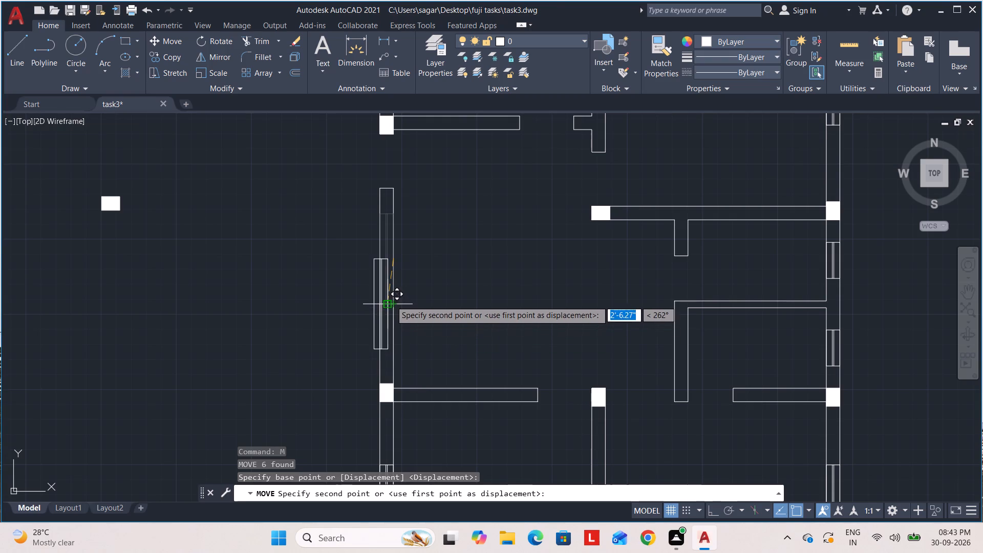
scroll(398, 294, "up", 3)
scroll(254, 326, "down", 4)
middle_click_drag(291, 328, 328, 330)
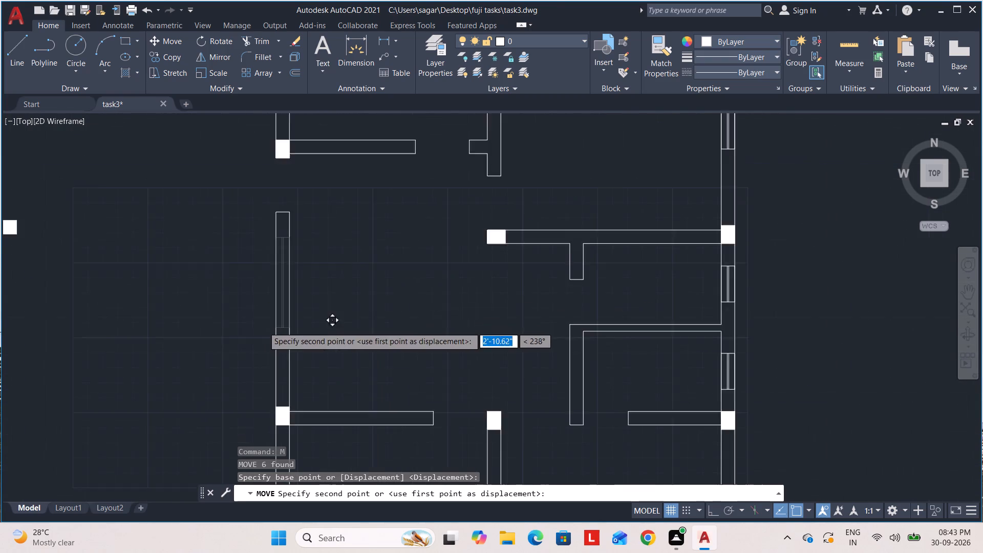
middle_click_drag(328, 330, 383, 322)
left_click(292, 320)
Copy the loose window by its inner edge midpoint to the midpoint of the left wall's inner line below the opening.
left_click(321, 371)
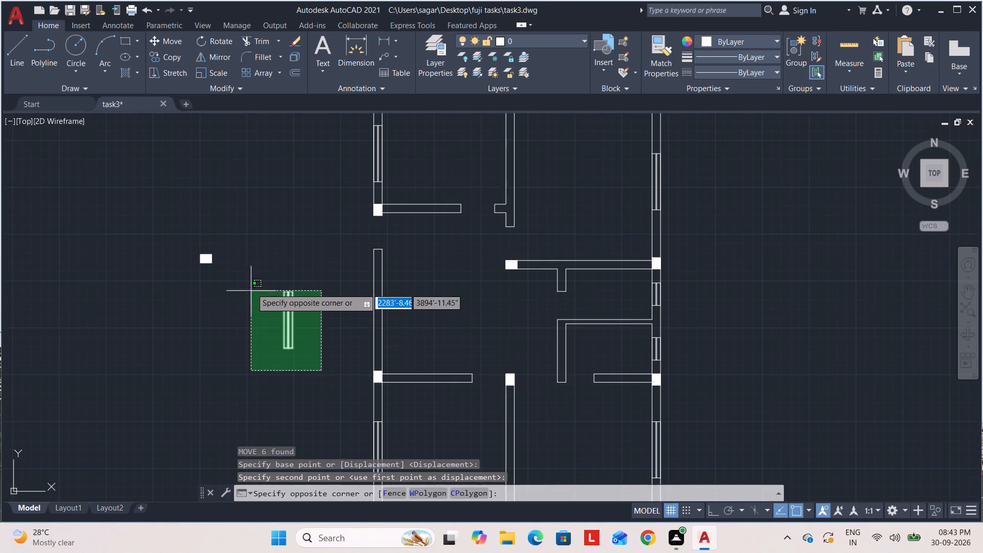
left_click(261, 266)
key("c")
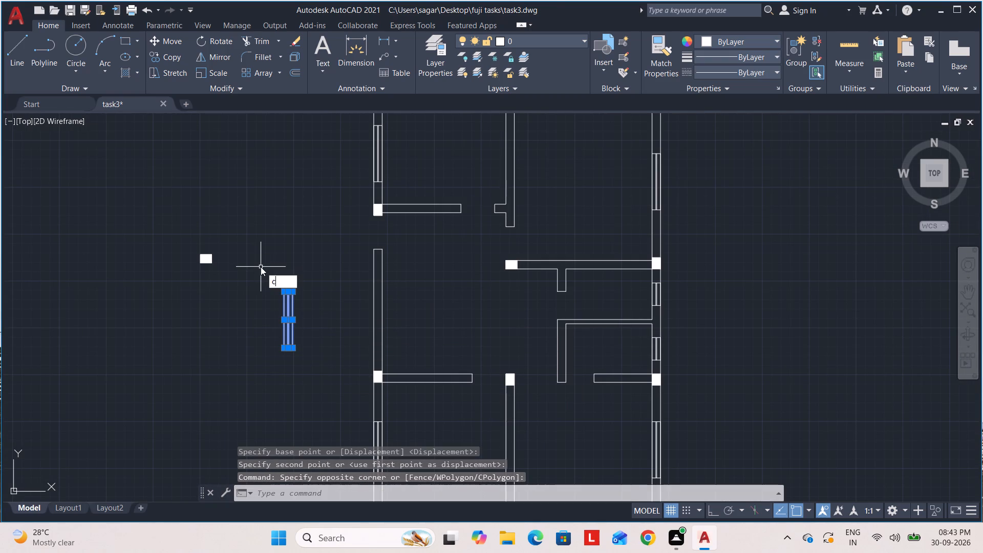
key("o")
key("Return")
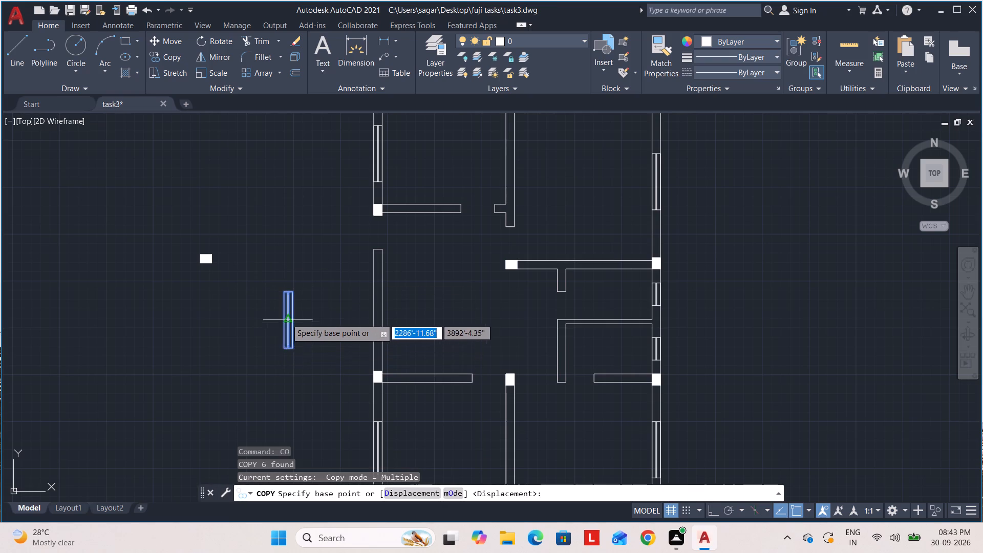
scroll(286, 318, "up", 4)
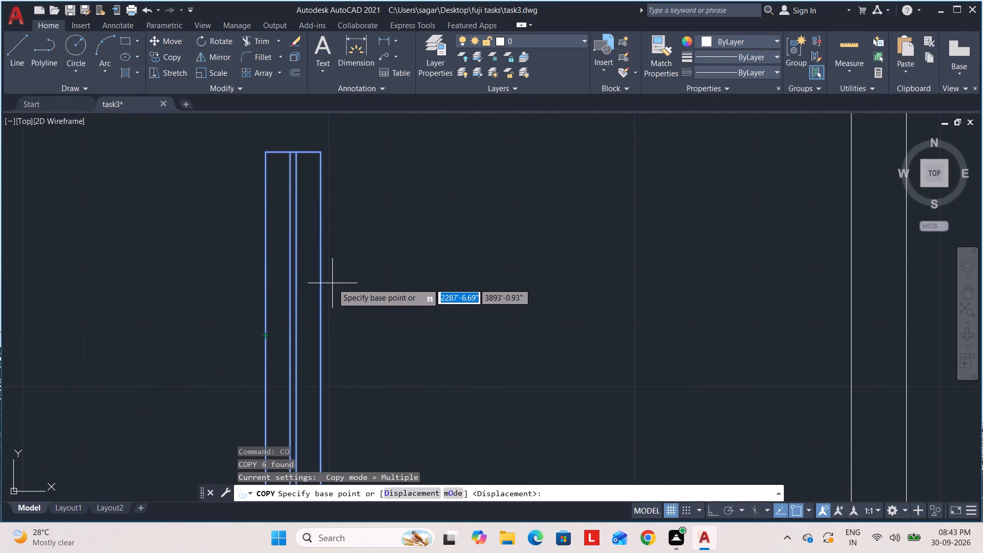
left_click(317, 338)
scroll(446, 294, "down", 4)
middle_click_drag(420, 288, 222, 310)
scroll(313, 320, "up", 2)
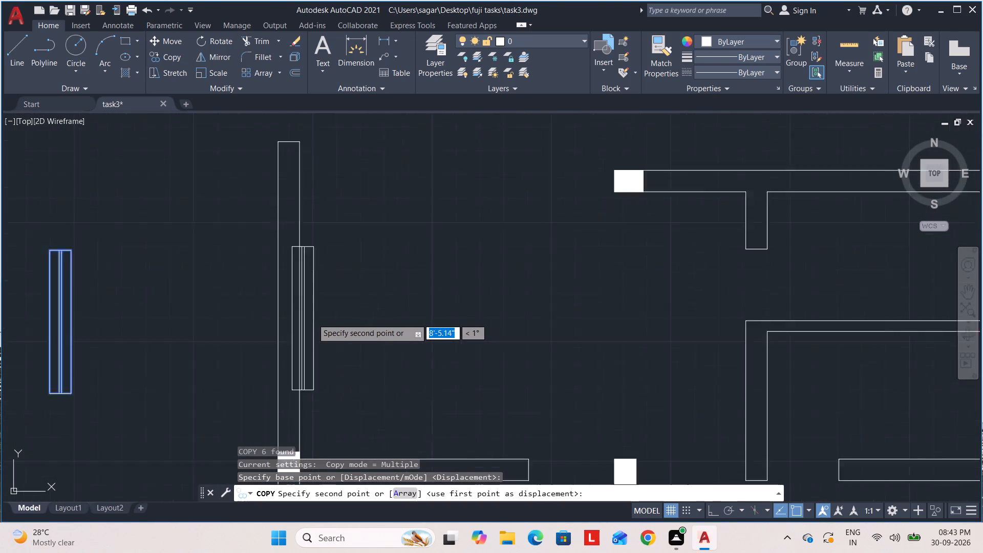
scroll(312, 318, "up", 1)
scroll(299, 313, "down", 2)
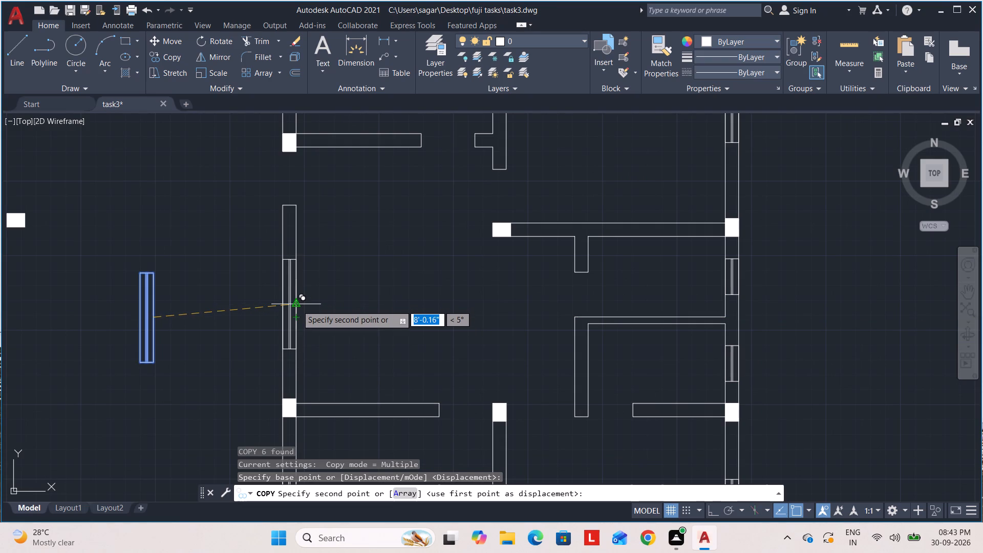
left_click(297, 306)
key("Escape")
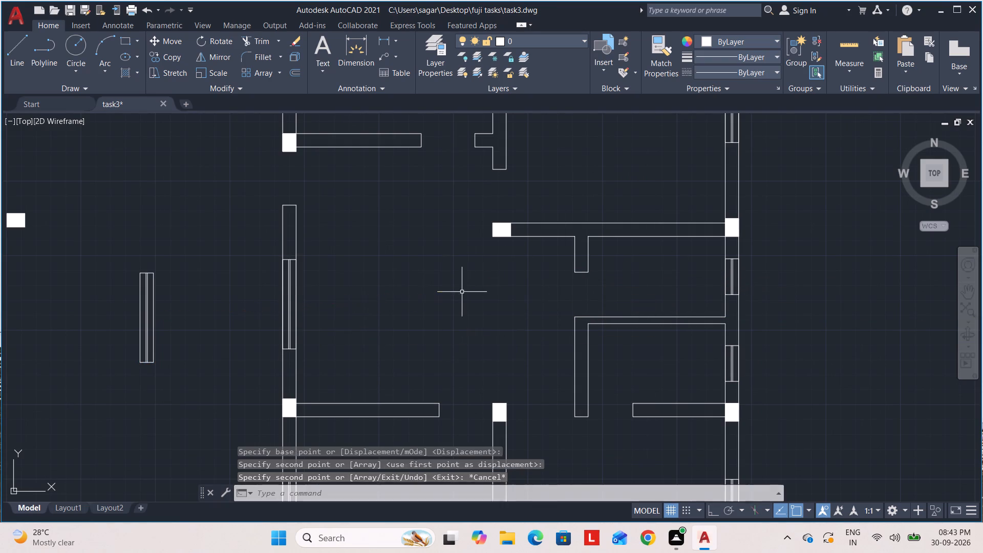
key("Escape")
Delete the loose window left outside the left wall.
middle_click_drag(183, 355, 243, 364)
left_click(244, 398)
left_click(162, 251)
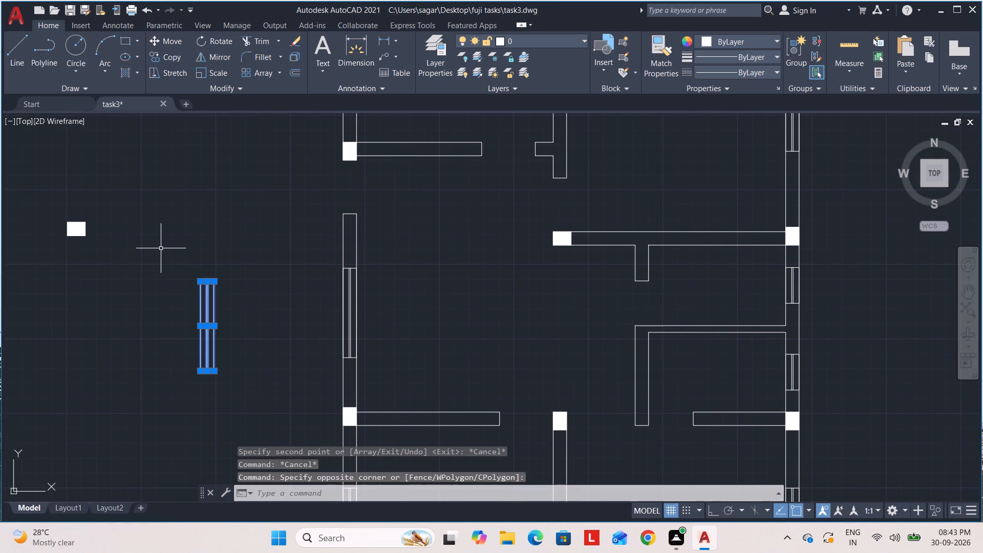
key("Delete")
scroll(260, 253, "down", 2)
middle_click_drag(261, 254, 305, 259)
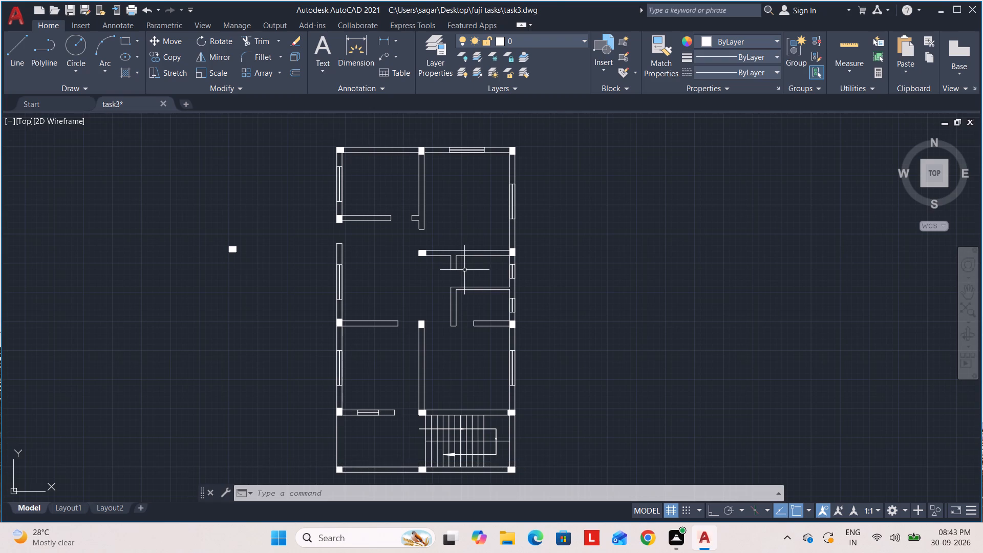
Delete the spare hatched column lying outside the plan beside the left wall.
scroll(415, 376, "down", 1)
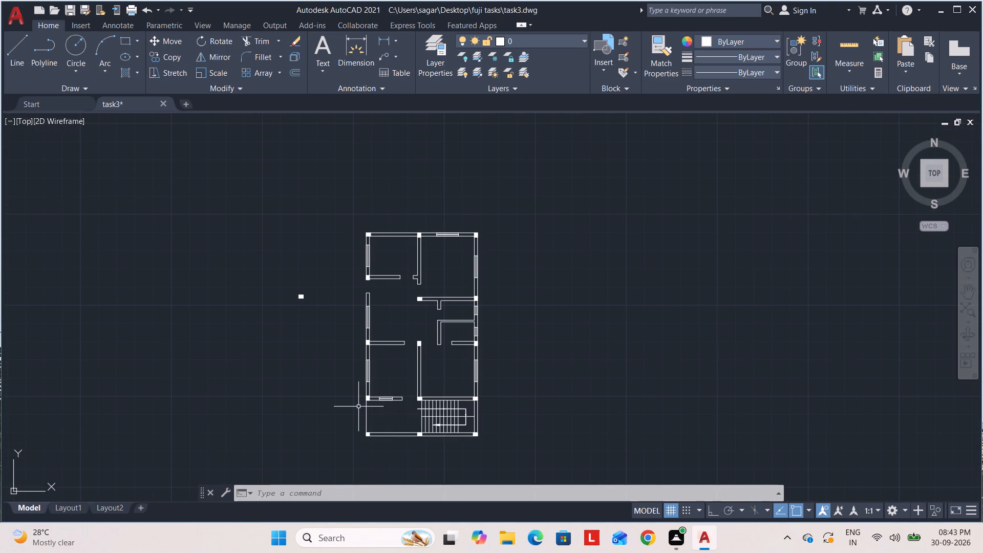
scroll(307, 303, "up", 3)
middle_click_drag(308, 308, 308, 314)
left_click(313, 320)
left_click(254, 250)
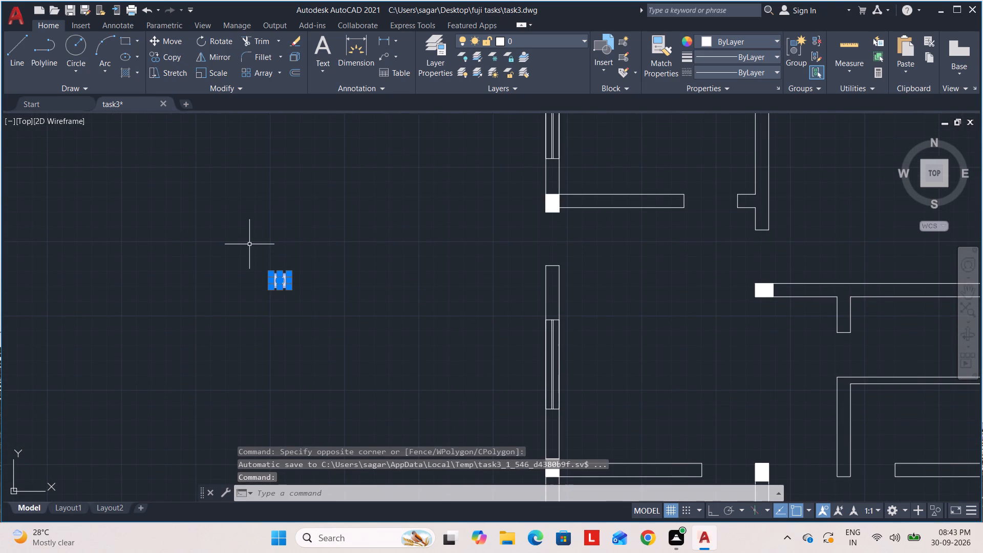
key("Delete")
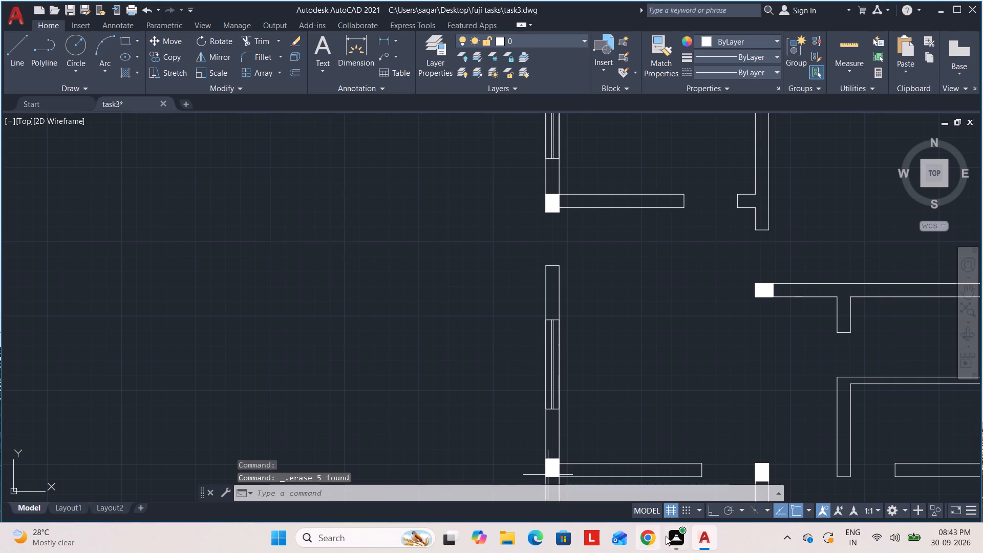
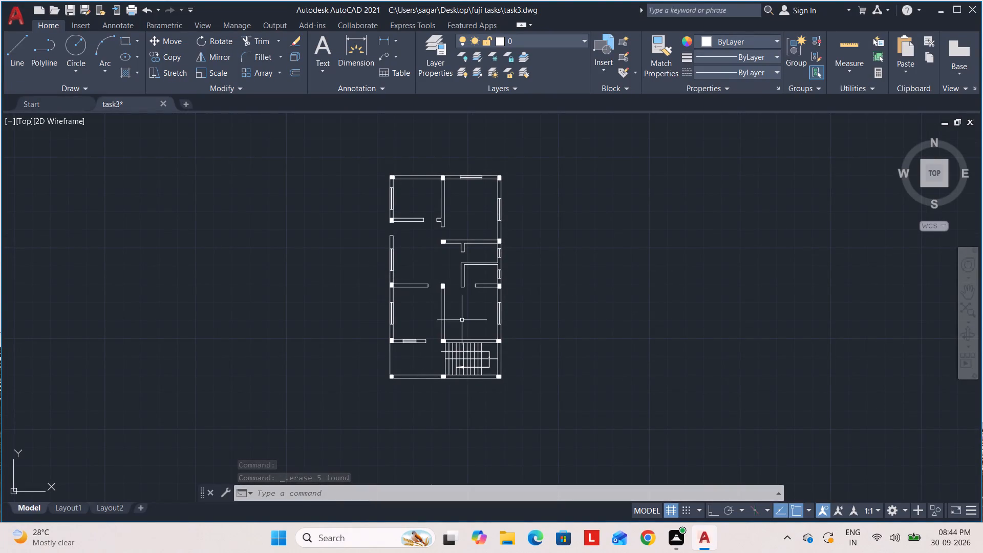
Extend the lower line of the short windowed wall across the opening to the column beside the stair.
scroll(410, 375, "up", 2)
scroll(461, 347, "up", 1)
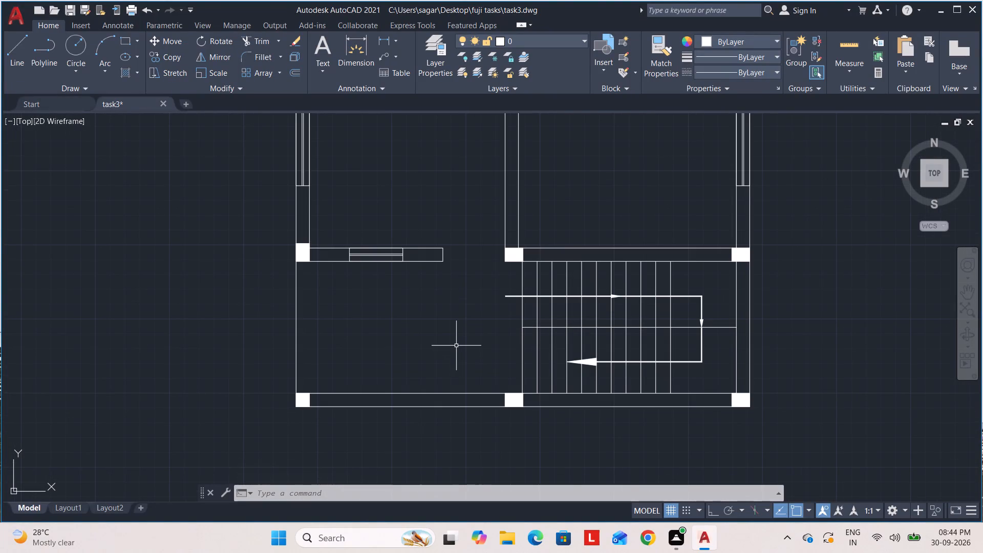
scroll(445, 338, "up", 3)
middle_click_drag(439, 331, 288, 491)
middle_click_drag(369, 275, 360, 349)
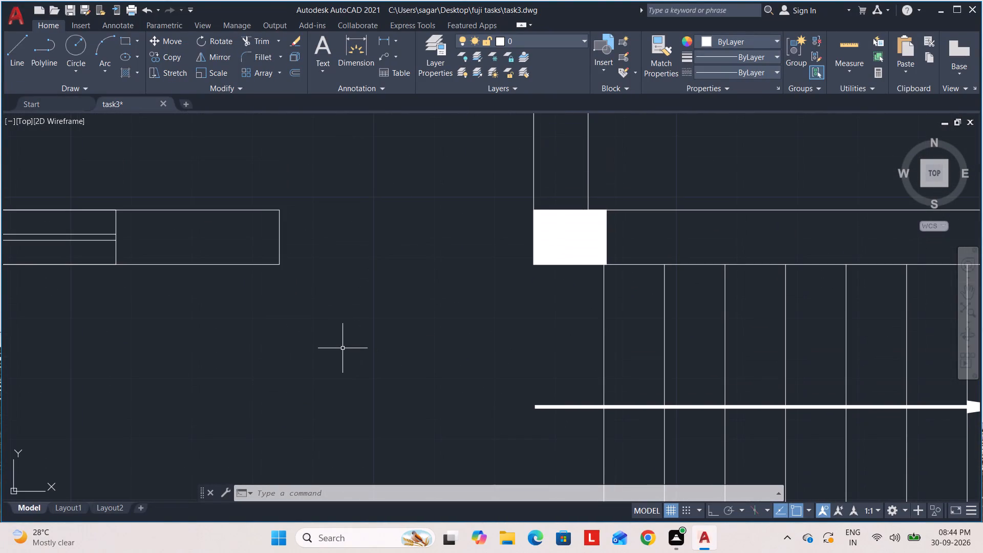
type("ex")
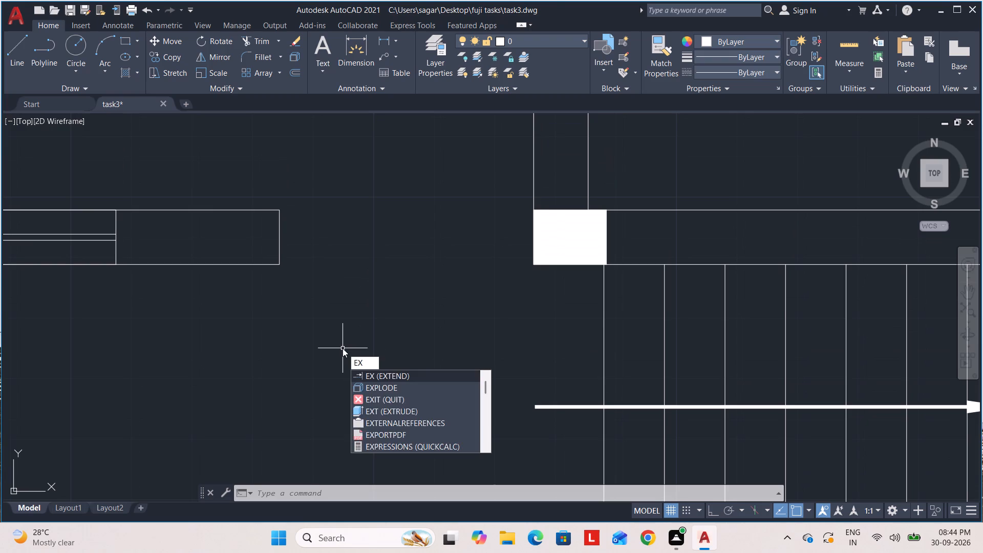
key("Return")
left_click(266, 266)
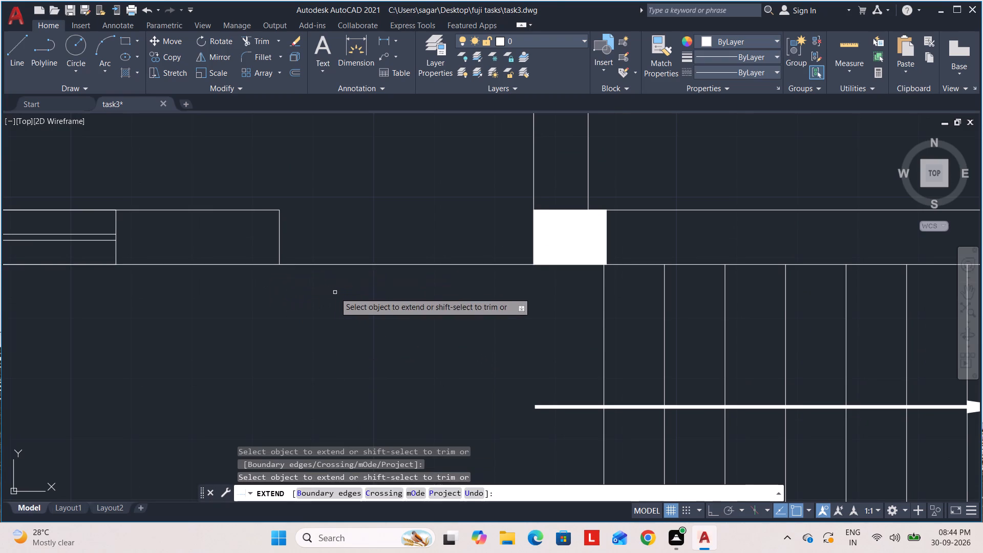
Extend the left wall's outer line upward across the opening to the column above it.
scroll(331, 296, "down", 4)
middle_click_drag(332, 294, 340, 392)
scroll(331, 376, "up", 1)
scroll(239, 219, "down", 1)
middle_click_drag(260, 277, 316, 422)
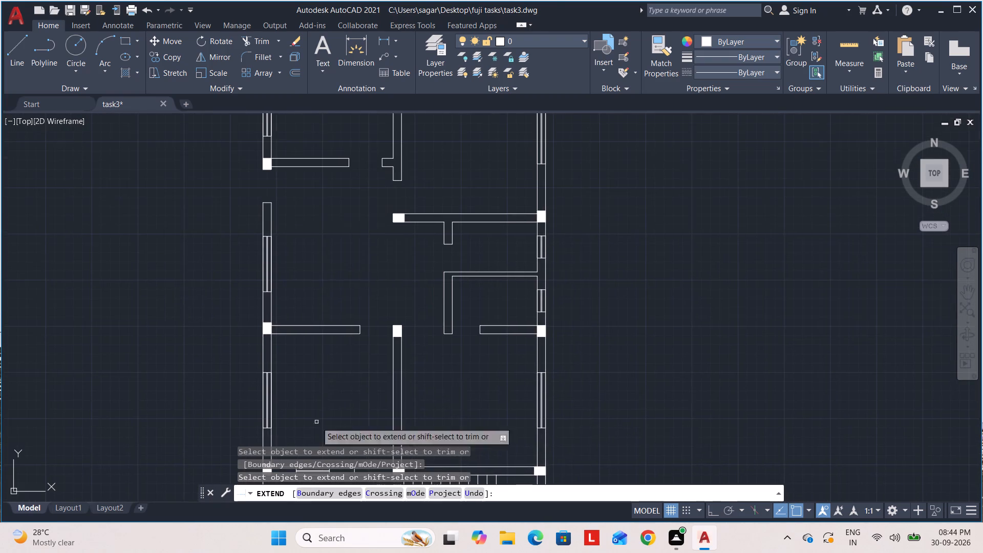
scroll(254, 210, "up", 1)
left_click(268, 217)
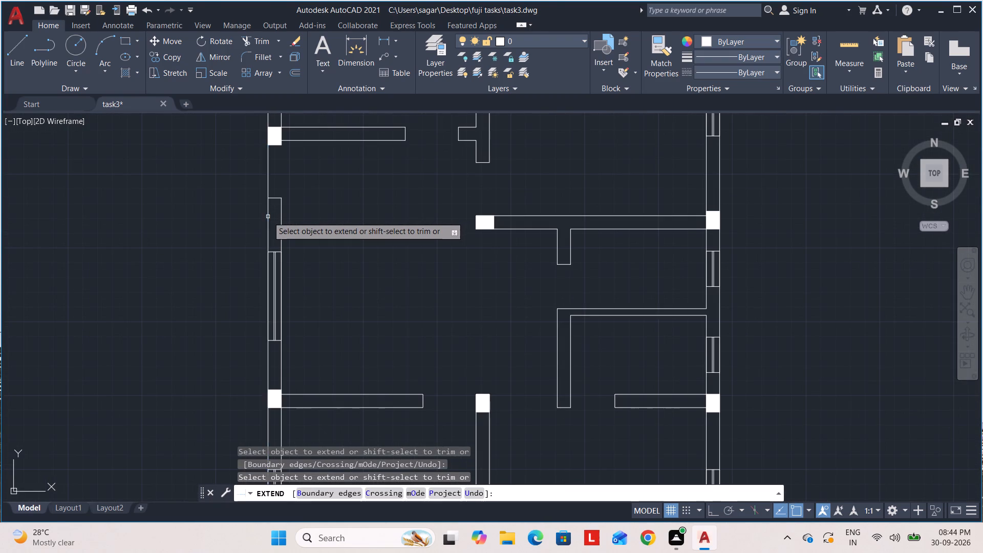
scroll(392, 197, "down", 3)
middle_click_drag(386, 200, 333, 217)
key("Escape")
key("Escape")
key("Escape")
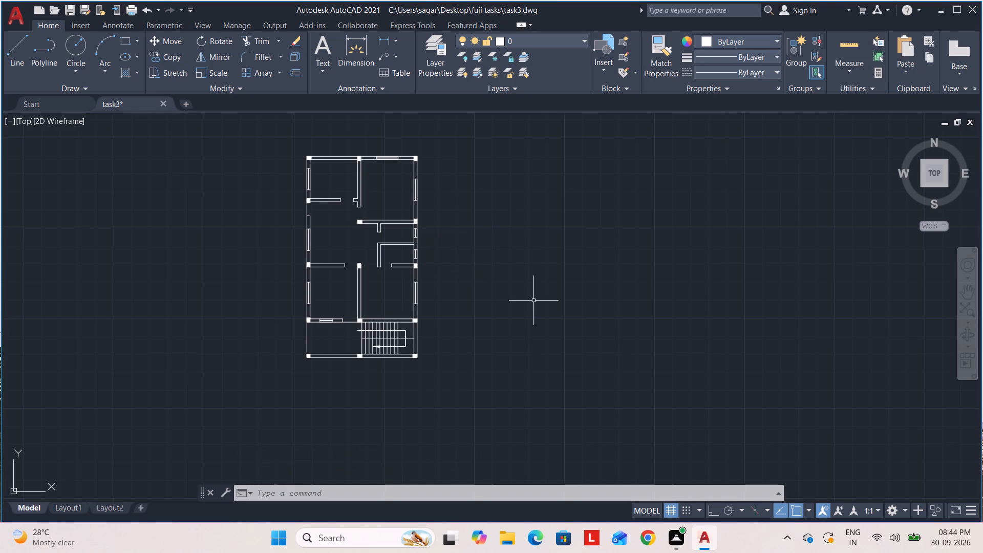
Inspect the whole floor plan for remaining gaps and leftover lines in the walls.
scroll(356, 209, "up", 2)
middle_click_drag(357, 209, 434, 308)
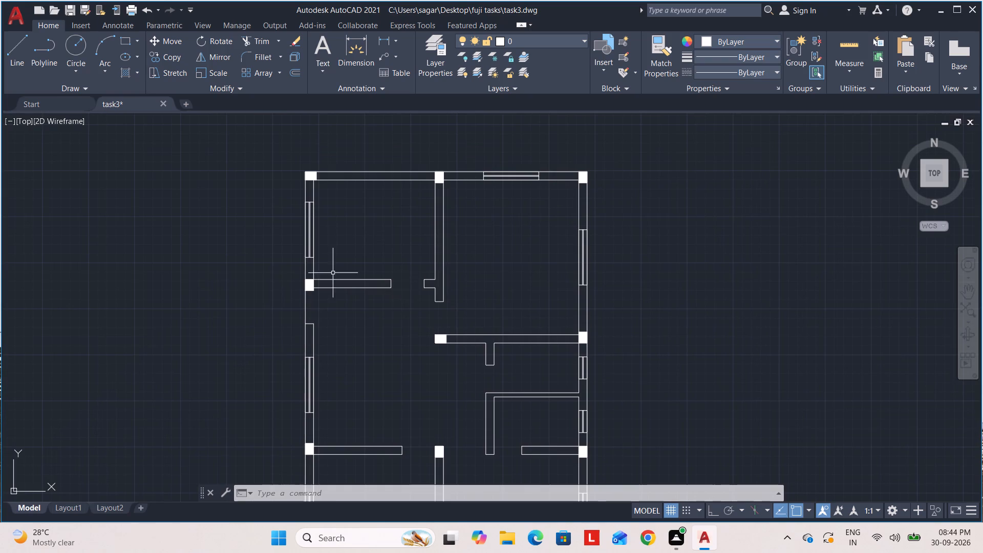
middle_click_drag(305, 278, 374, 204)
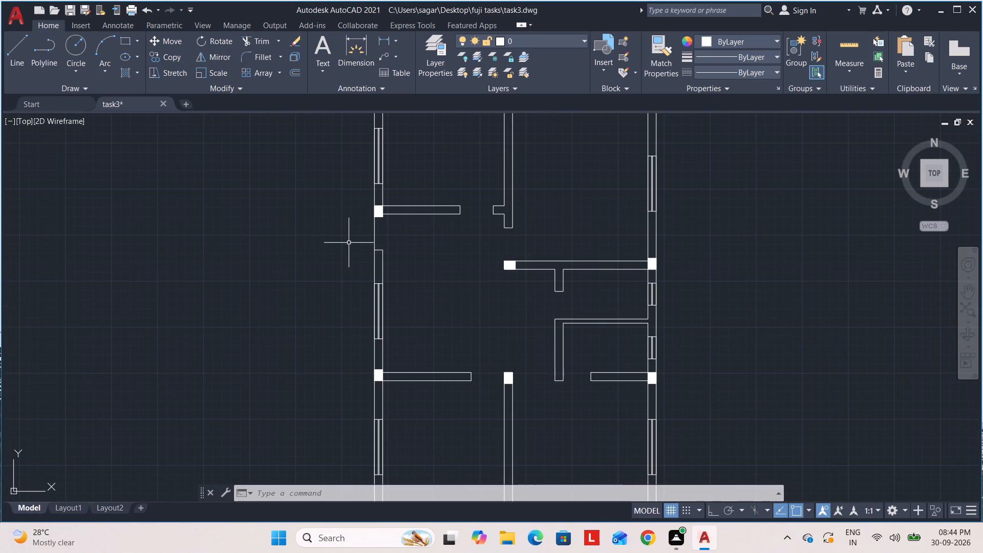
scroll(442, 172, "down", 1)
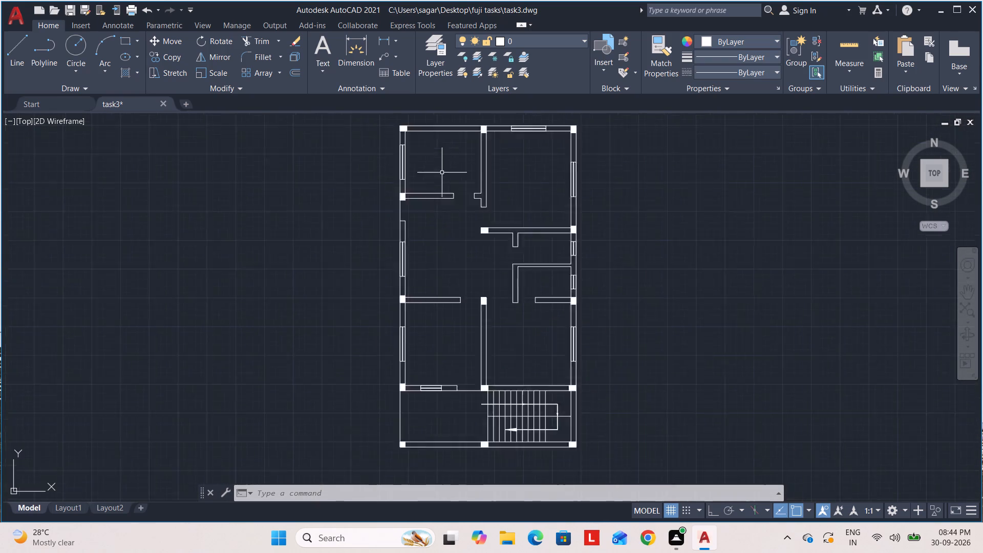
scroll(442, 173, "down", 2)
middle_click_drag(443, 189, 357, 177)
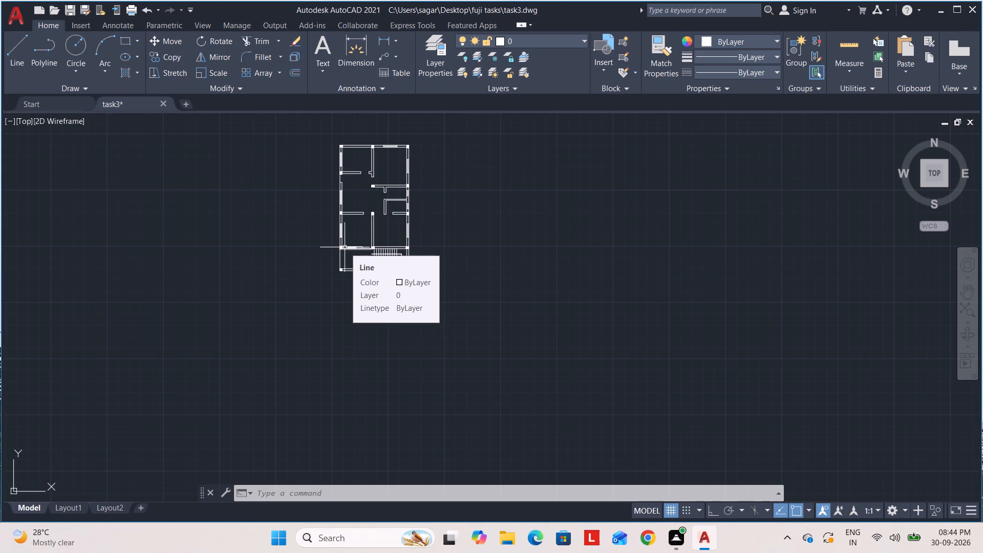
middle_click_drag(345, 315, 361, 403)
scroll(361, 386, "up", 2)
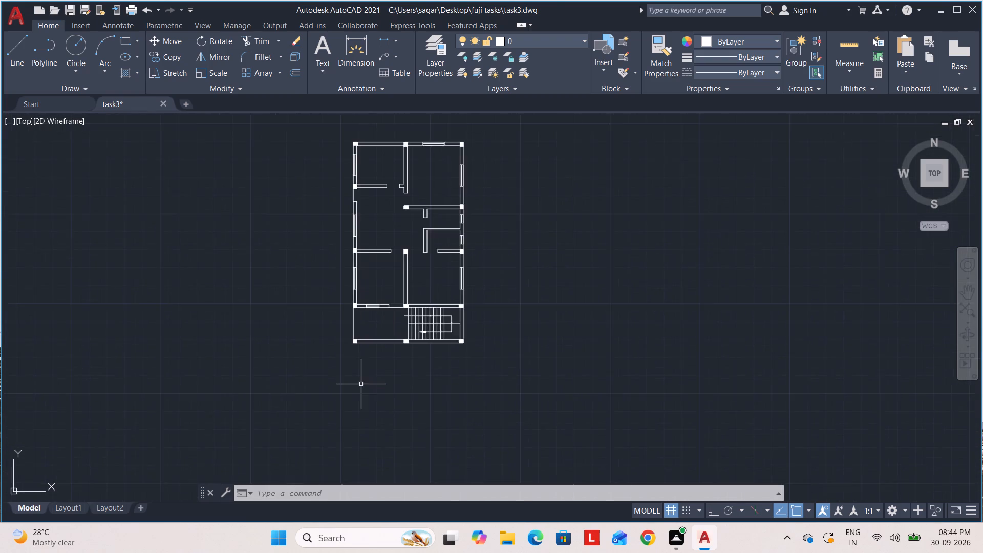
Shorten the bottom wall's inner line by moving its left end to the upper-left corner of the middle column.
scroll(364, 234, "down", 1)
middle_click_drag(362, 243, 361, 247)
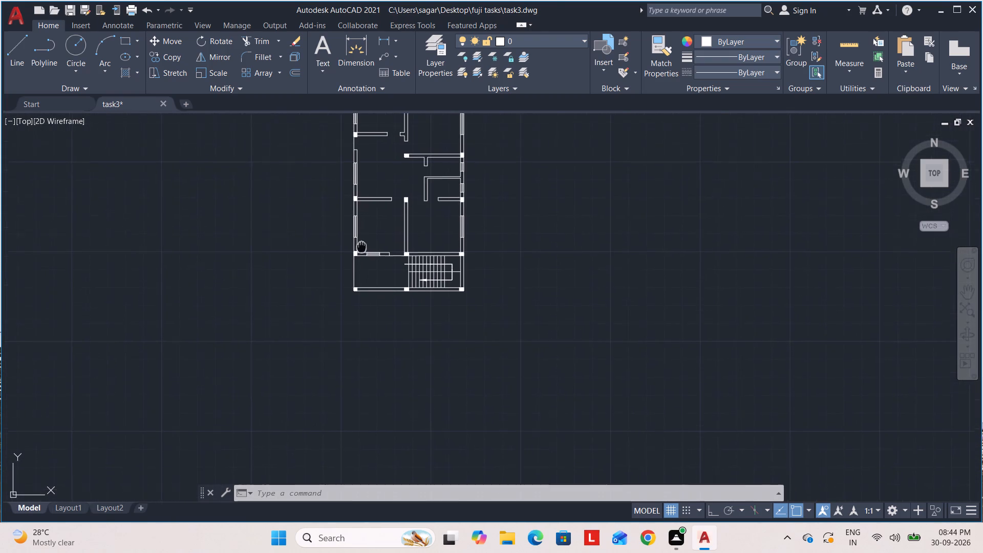
middle_click_drag(361, 247, 356, 266)
scroll(386, 328, "up", 3)
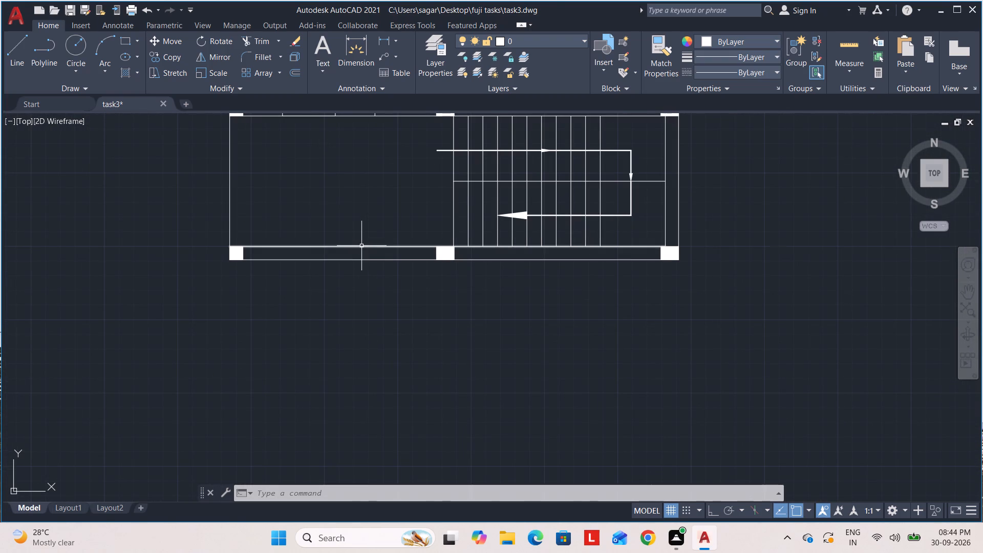
left_click(361, 246)
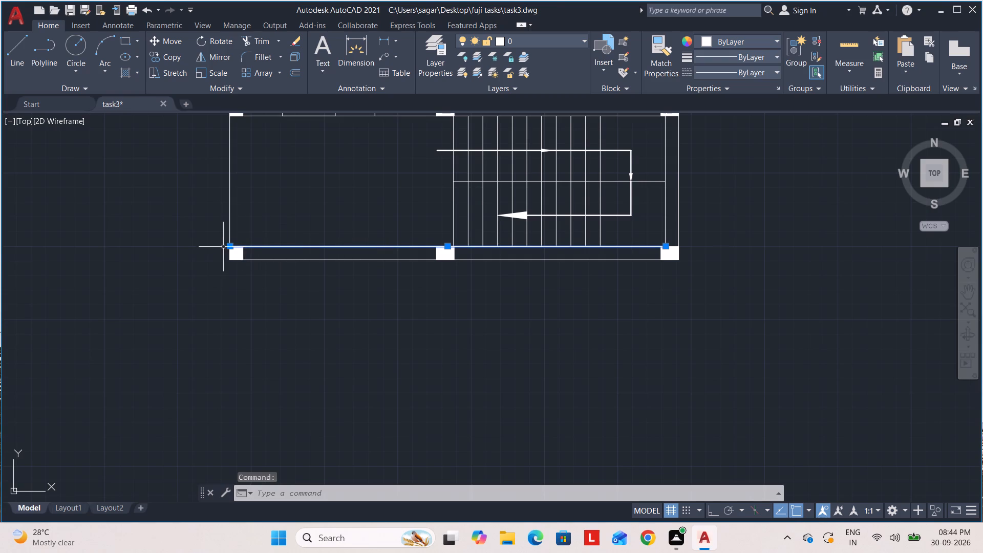
left_click(228, 246)
scroll(450, 250, "up", 5)
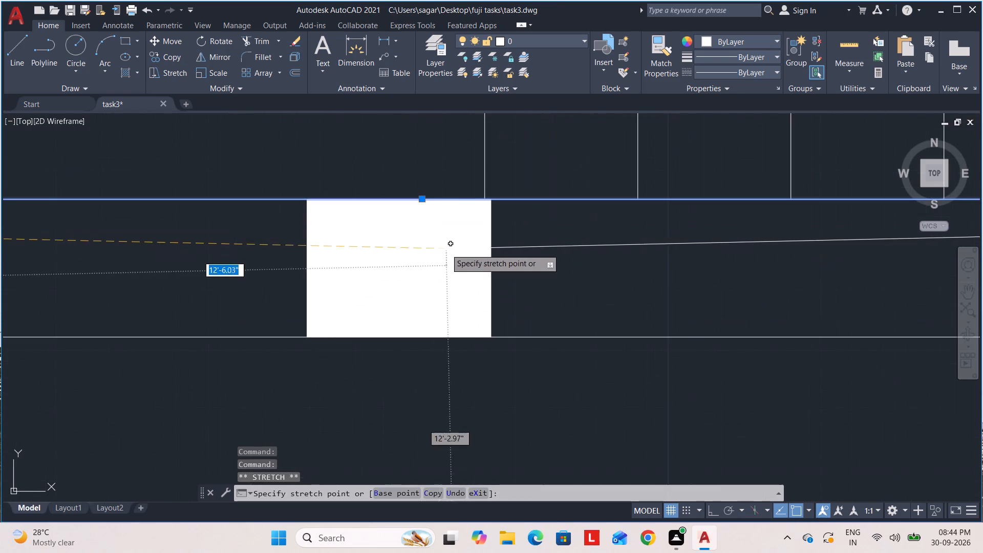
left_click(308, 200)
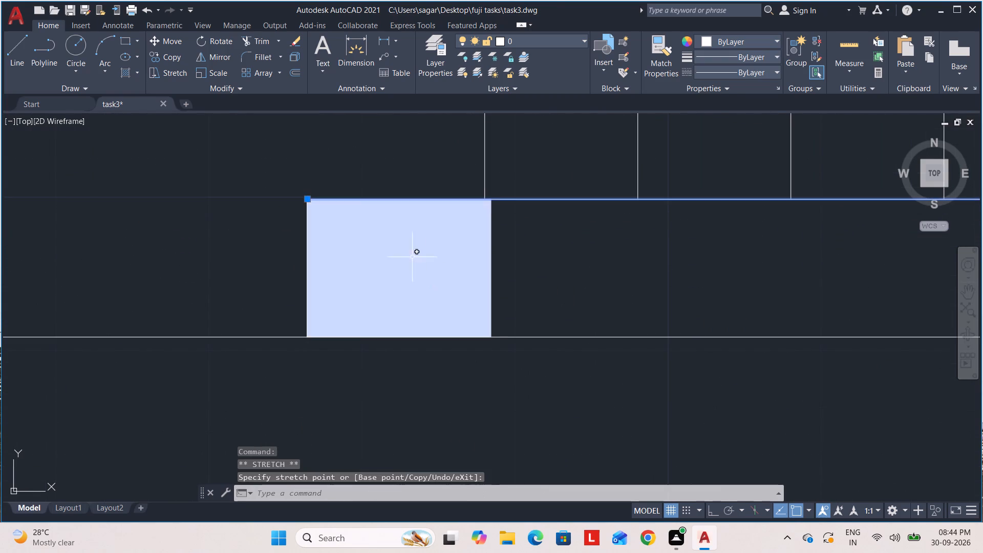
scroll(407, 256, "down", 4)
middle_click_drag(409, 261, 421, 310)
key("Escape")
key("Escape")
Offset the upper-left room's top inner wall line 2' into the room.
scroll(356, 258, "down", 3)
middle_click_drag(357, 260, 390, 312)
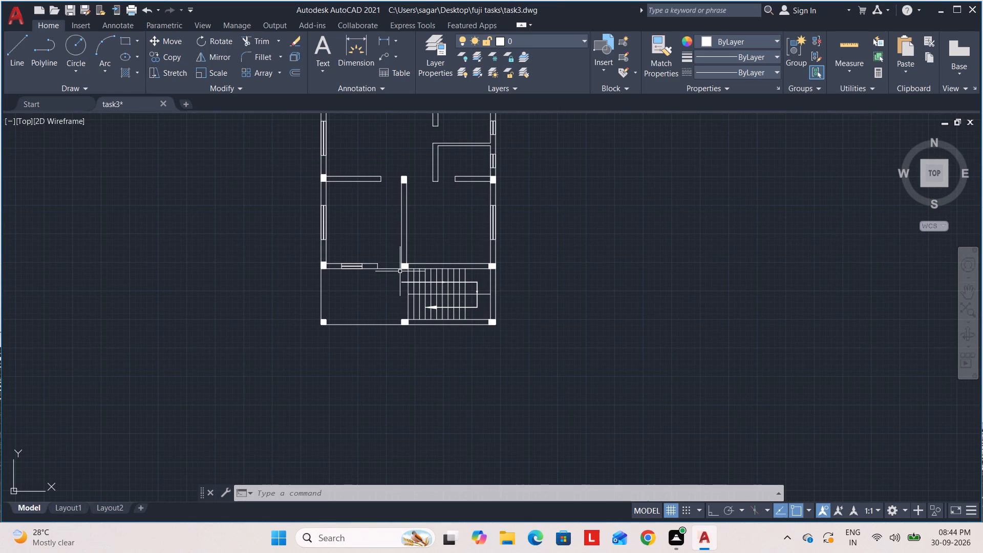
scroll(377, 192, "up", 2)
middle_click_drag(377, 191, 395, 428)
middle_click_drag(373, 253, 366, 397)
scroll(373, 253, "down", 1)
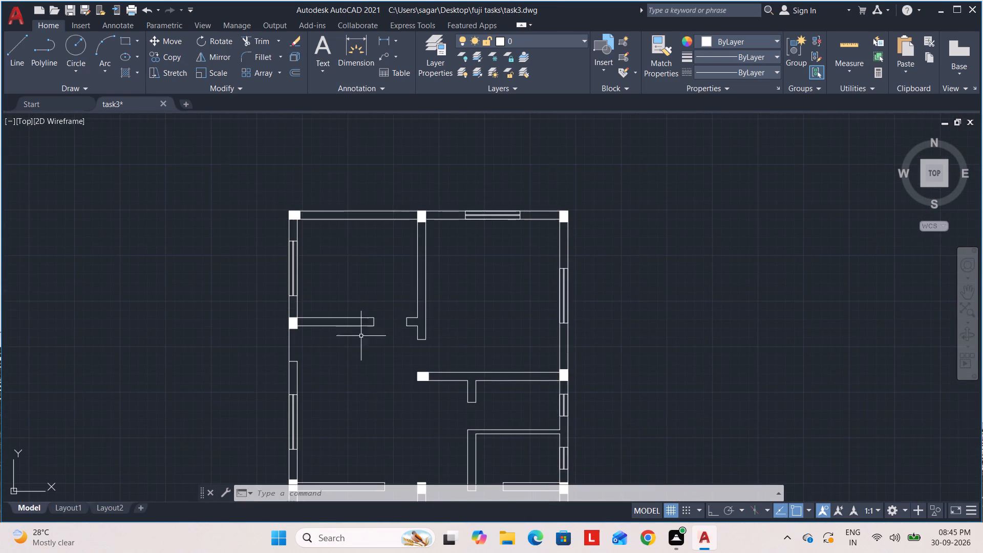
scroll(345, 215, "up", 1)
key("o")
key("Return")
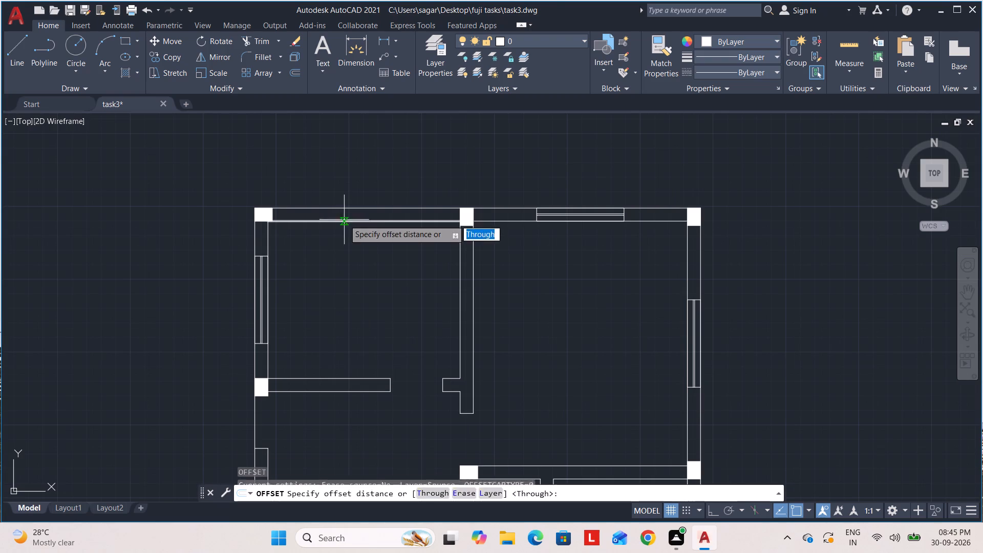
key("Return")
left_click(352, 220)
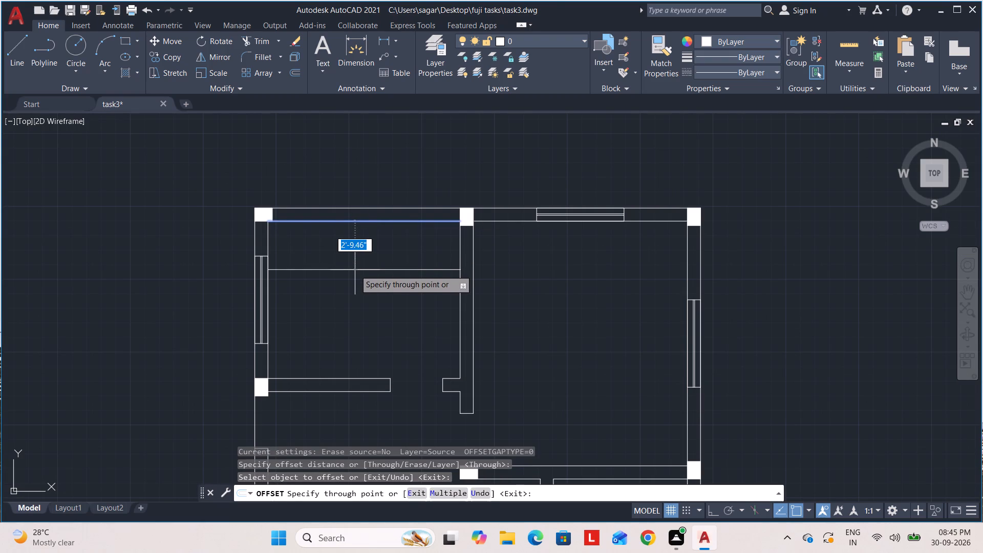
key("2")
key("apostrophe")
key("Return")
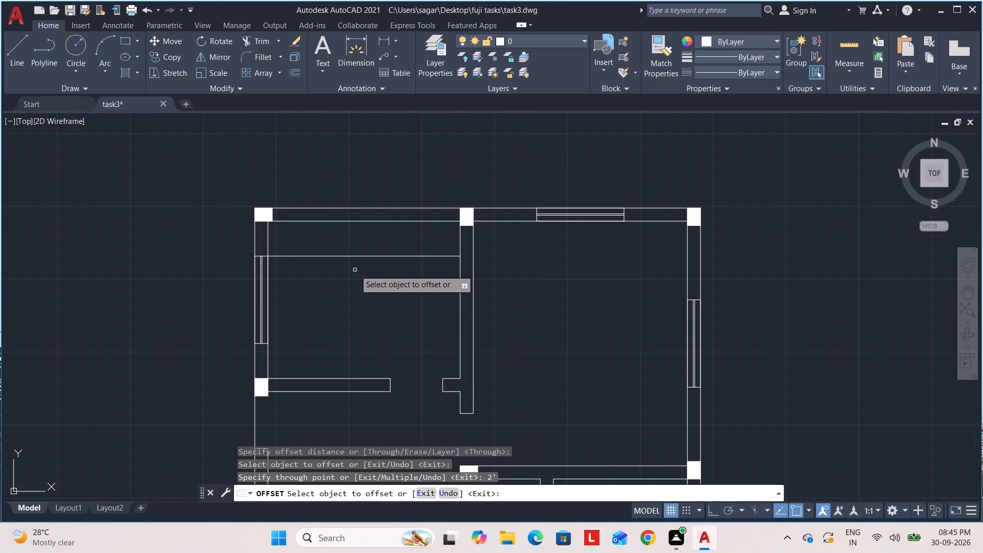
Offset the upper-left room's left inner wall line 2' into the room.
left_click(269, 365)
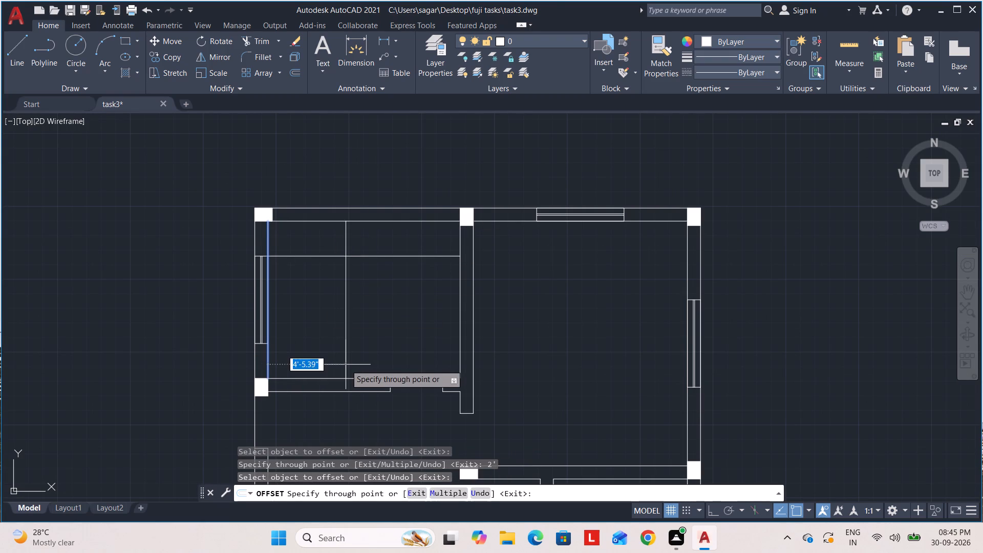
key("2")
key("apostrophe")
key("Return")
key("Escape")
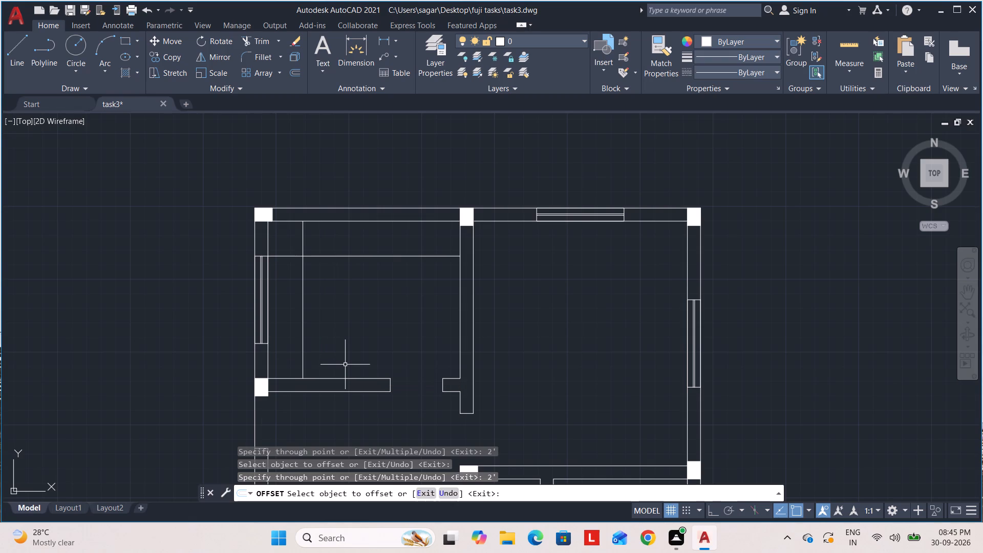
key("Escape")
key("Escape")
key("Escape")
key("Escape")
key("Escape")
key("Escape")
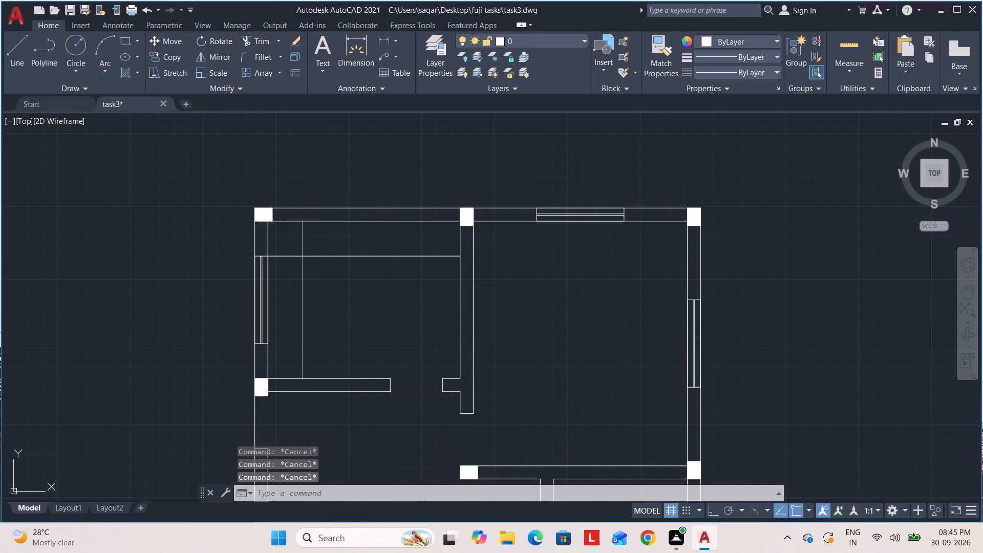
Trim the ends of the two offset lines beyond their crossing so they form a clean corner in the upper-left room.
type("tr")
key("Return")
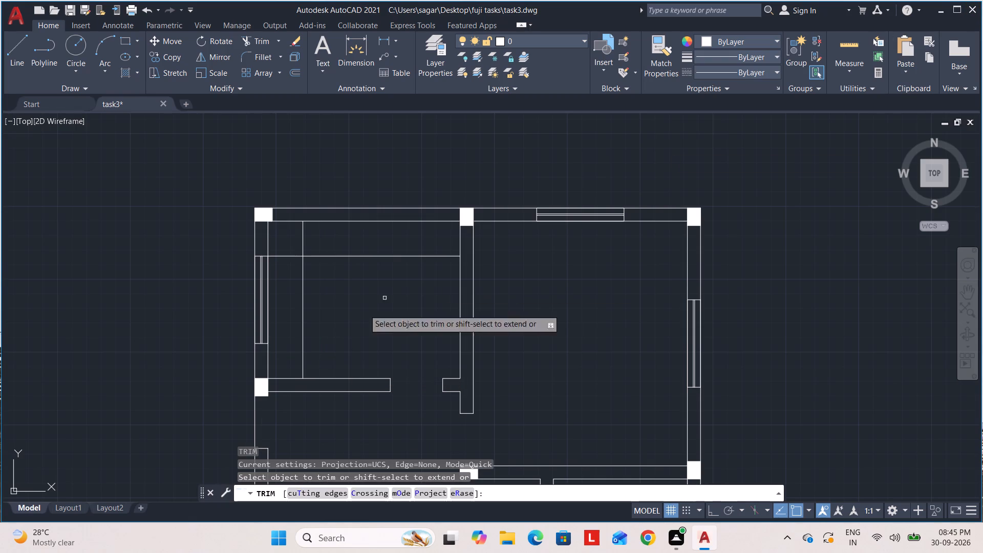
left_click(326, 244)
left_click(289, 241)
left_click(287, 245)
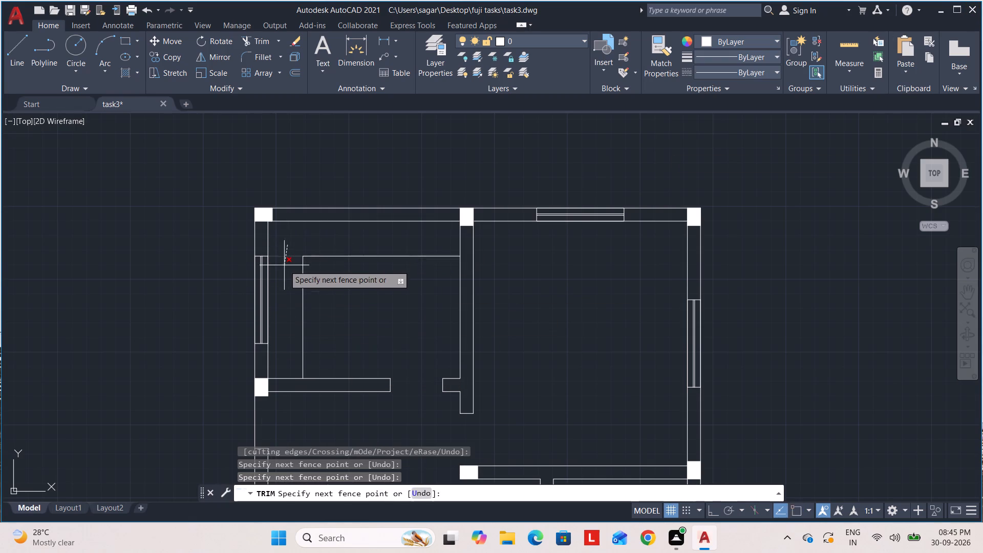
left_click(284, 265)
key("Escape")
key("Escape")
key("Escape")
key("Escape")
key("Escape")
key("Escape")
key("Escape")
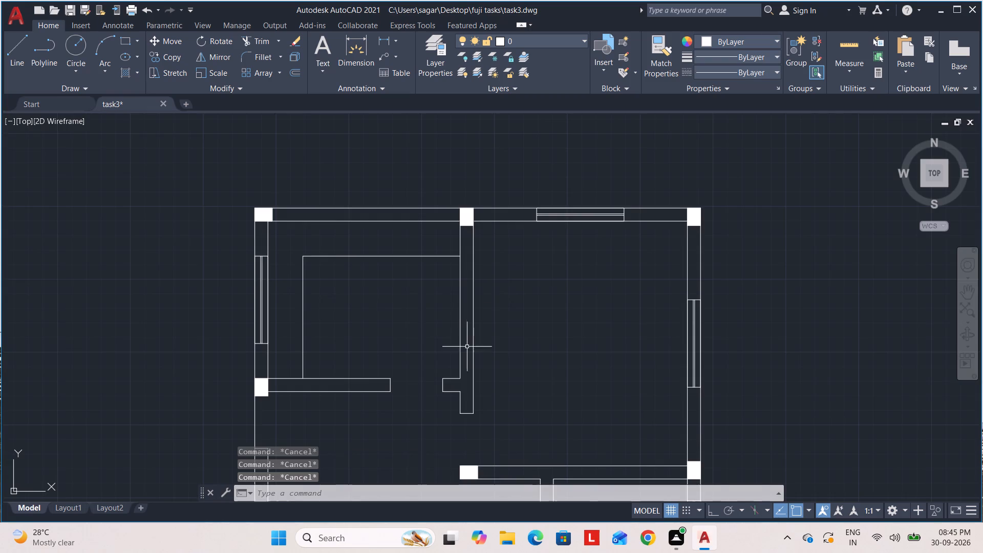
Inspect the plan's rooms, door openings and stair area for what still has to be drawn.
scroll(467, 347, "down", 2)
middle_click_drag(455, 337, 323, 249)
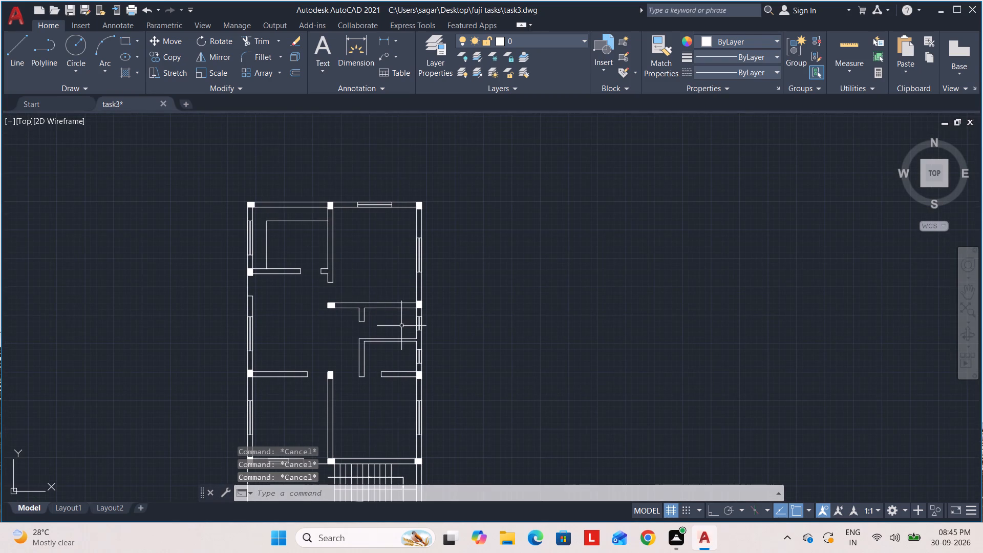
middle_click_drag(403, 327, 436, 281)
scroll(401, 324, "down", 1)
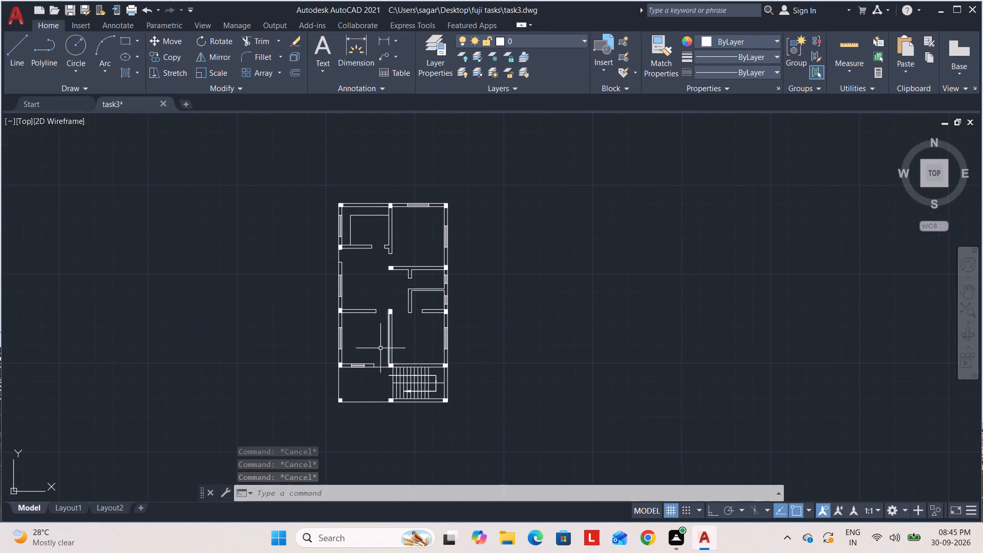
scroll(392, 336, "up", 2)
middle_click_drag(392, 336, 387, 324)
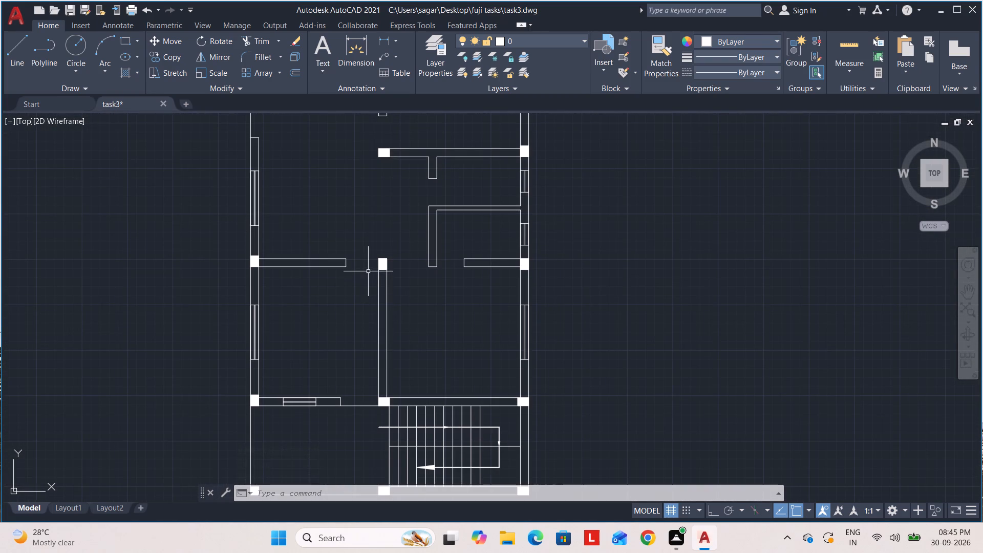
scroll(368, 271, "up", 2)
middle_click_drag(370, 284, 364, 349)
scroll(376, 275, "down", 3)
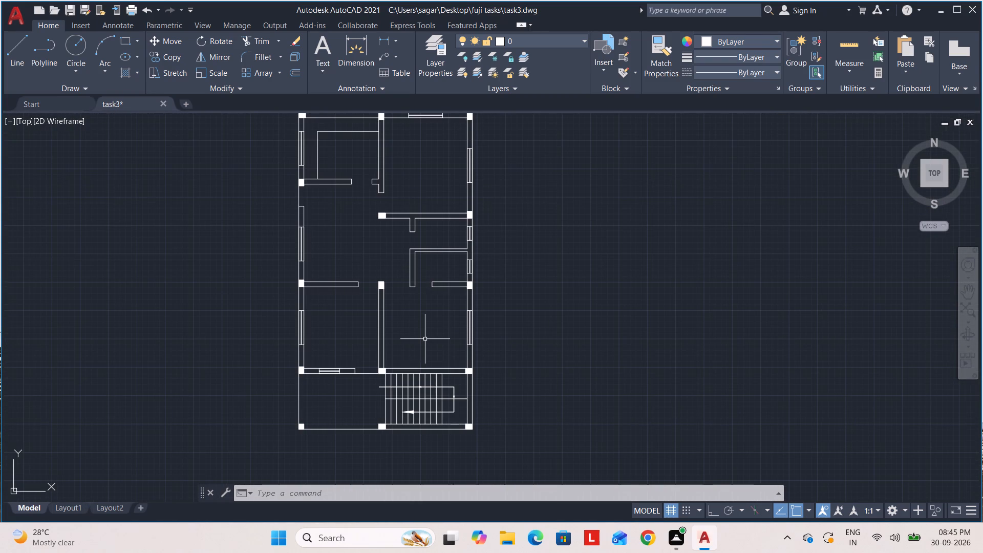
Draw a vertical polyline arrow shaft, 0.5" wide and about 1'-10" long, upward through the door opening beside the stair's upper-left column.
middle_click_drag(420, 345, 413, 275)
scroll(372, 321, "up", 2)
middle_click_drag(374, 328, 378, 356)
key("Escape")
key("Escape")
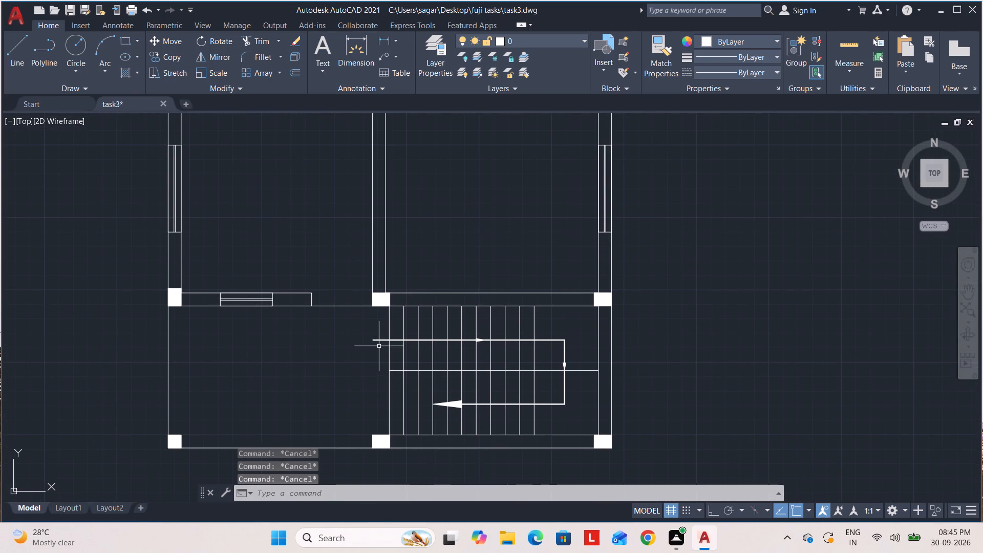
key("Escape")
key("p")
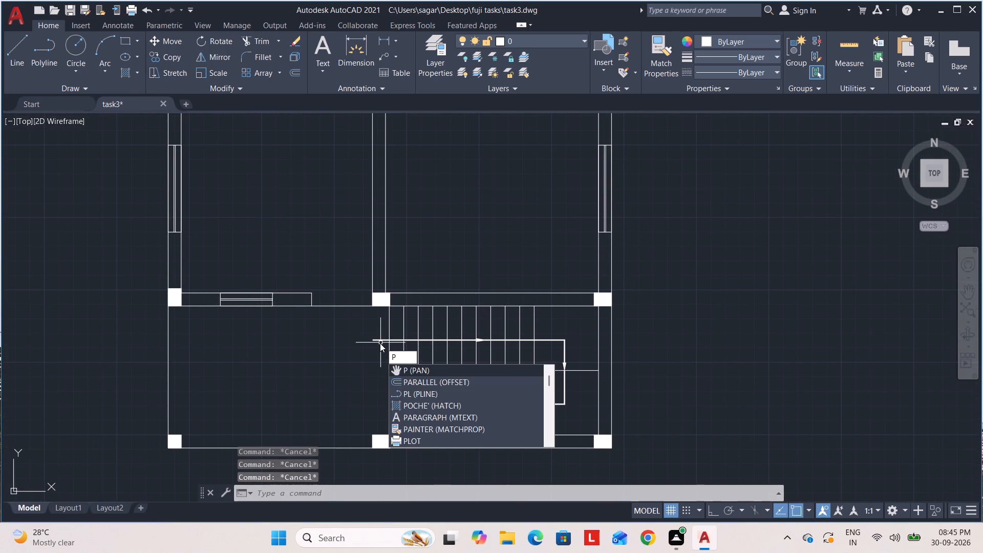
left_click(410, 390)
left_click(353, 326)
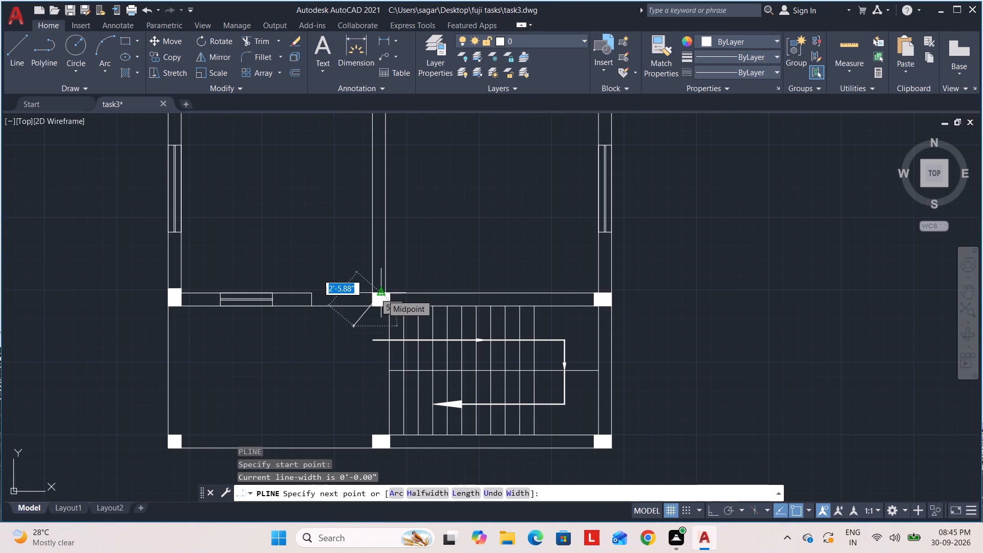
key("F8")
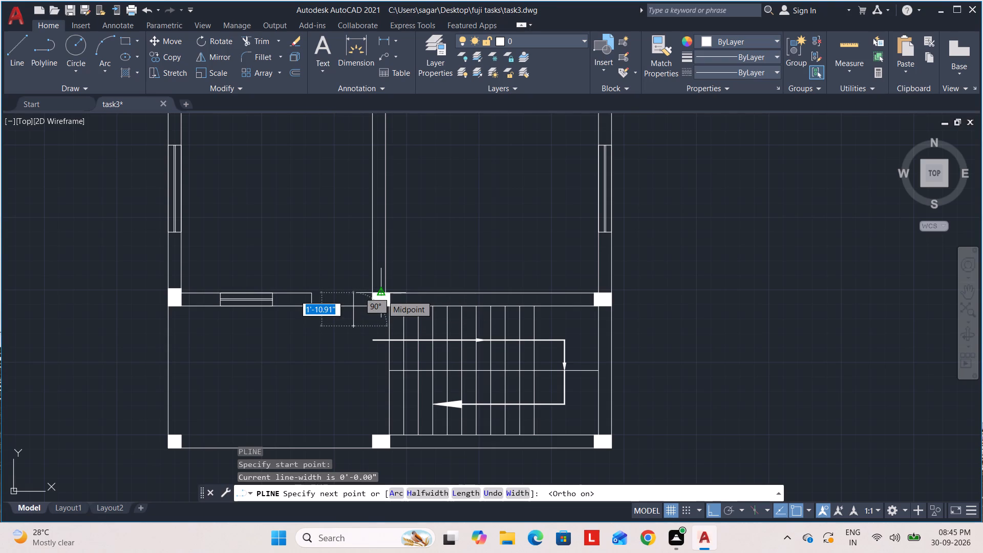
key("w")
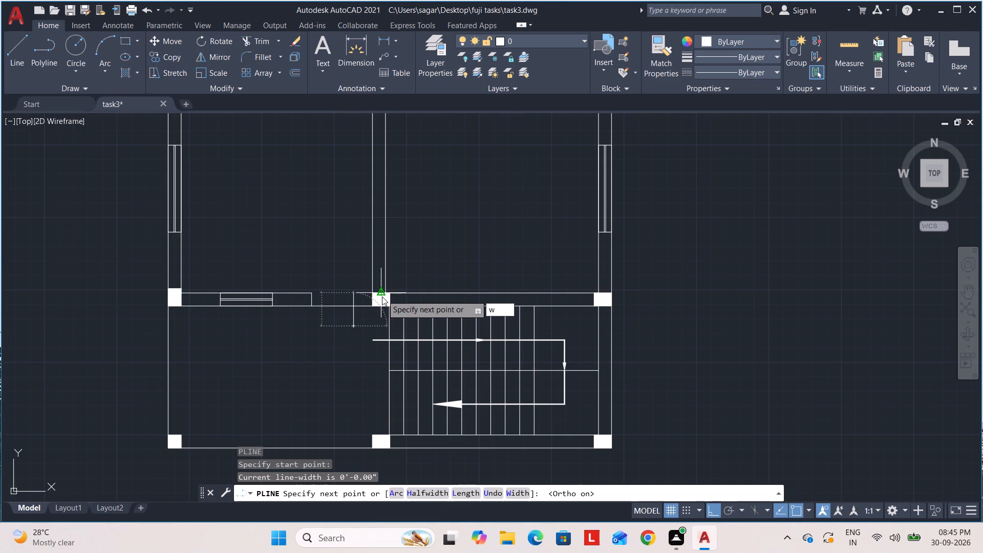
key("Return")
type("0.5")
key("Return")
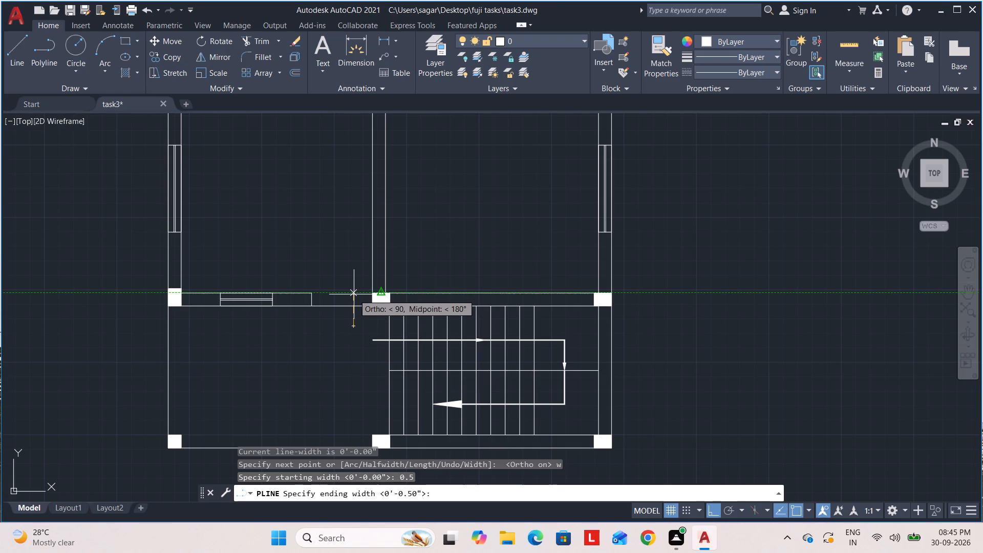
type("0.")
key("5")
key("Return")
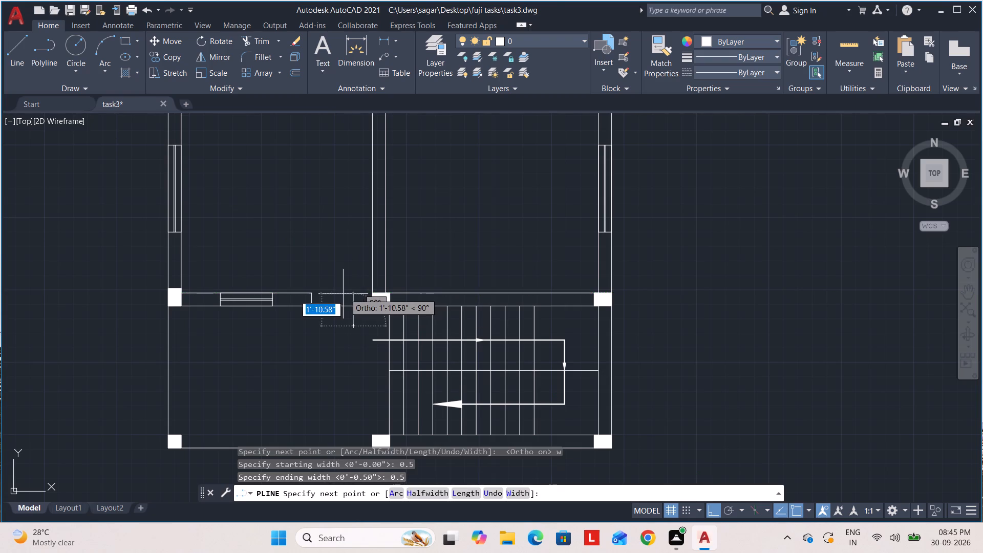
left_click(354, 294)
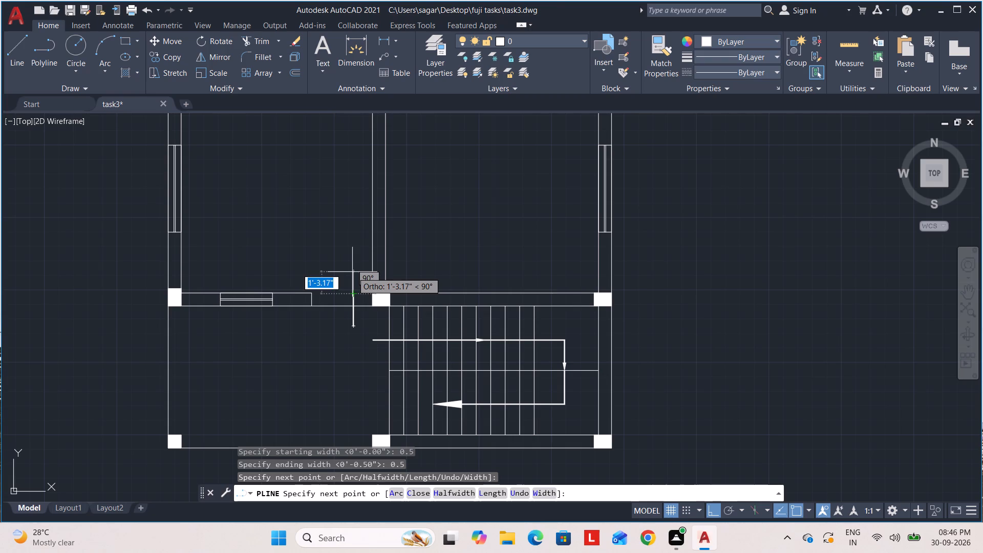
Finish the entrance arrow with an upward arrowhead segment tapering from a 5" starting width to 0 ending width.
key("w")
key("Return")
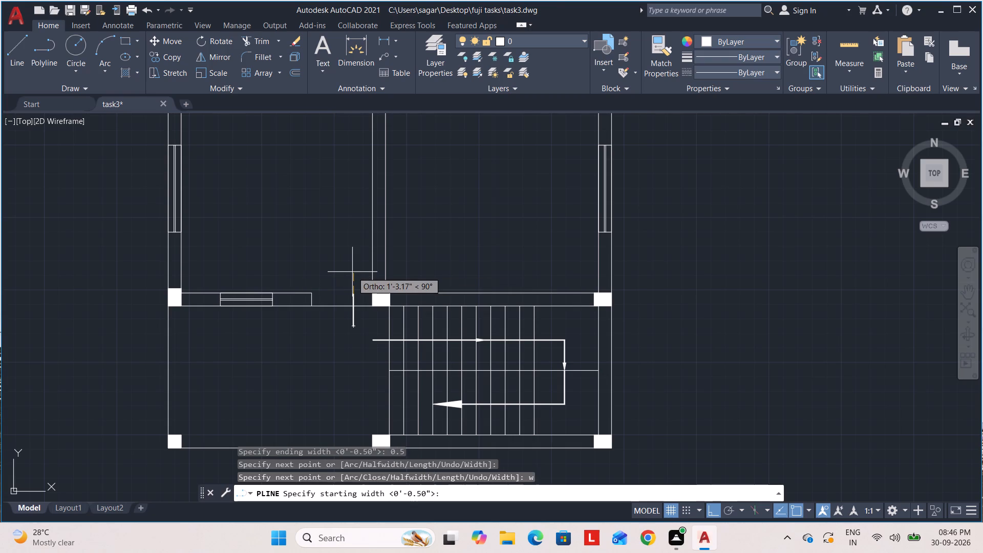
type("0.5")
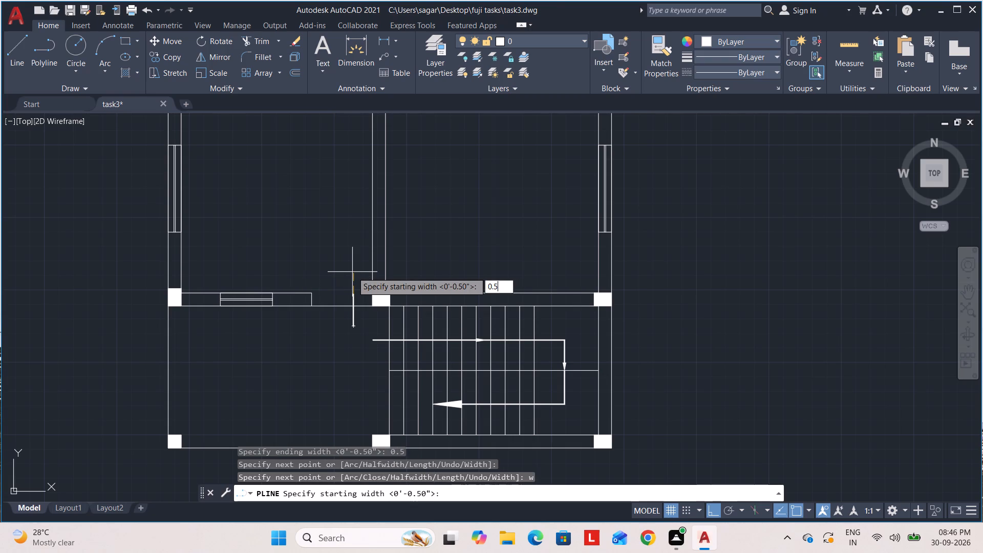
key("BackSpace")
key("BackSpace")
key("BackSpace")
key("5")
key("Return")
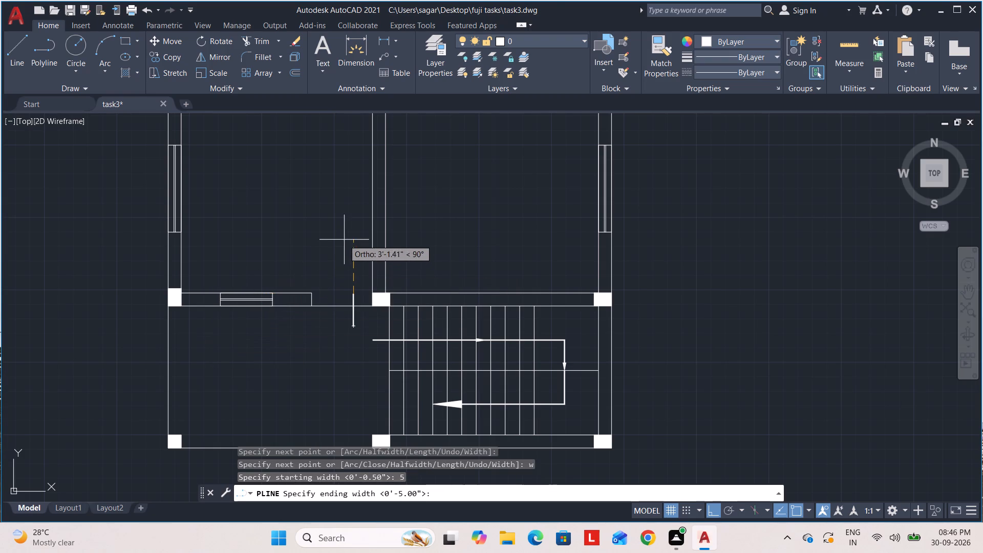
key("0")
key("Return")
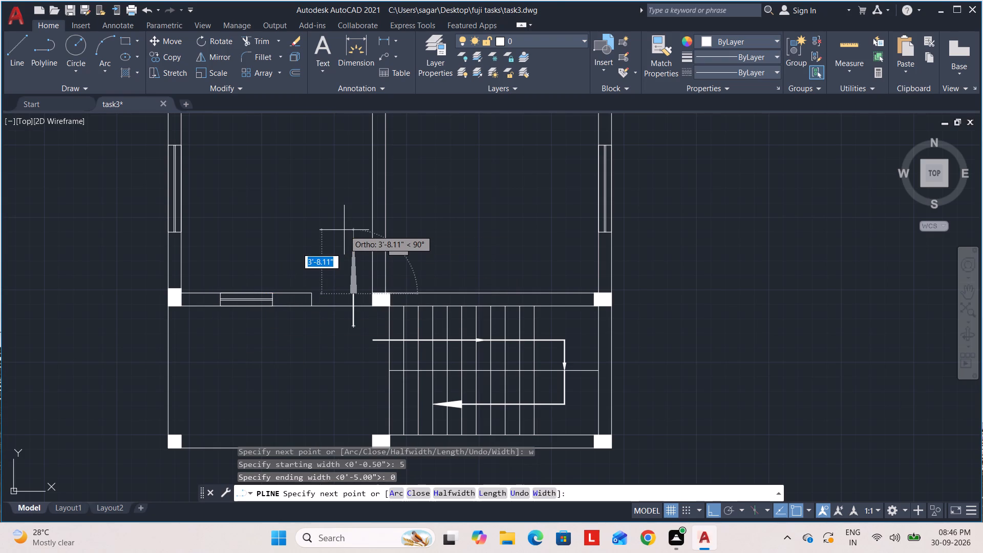
scroll(350, 282, "up", 2)
left_click(367, 264)
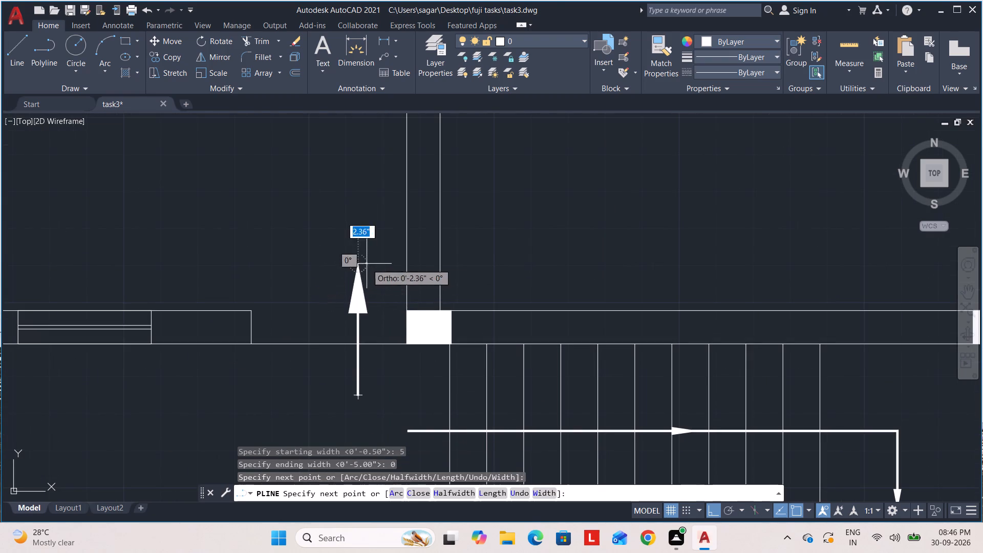
key("Escape")
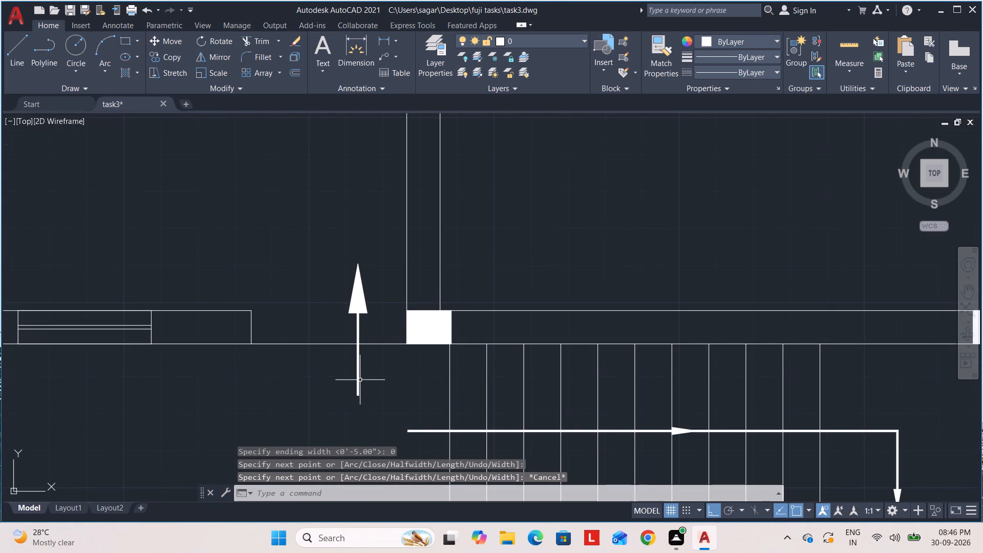
Copy the entrance arrow horizontally to the empty space left of the floor plan.
left_click(357, 381)
type("co")
key("Return")
left_click(359, 374)
scroll(319, 335, "down", 2)
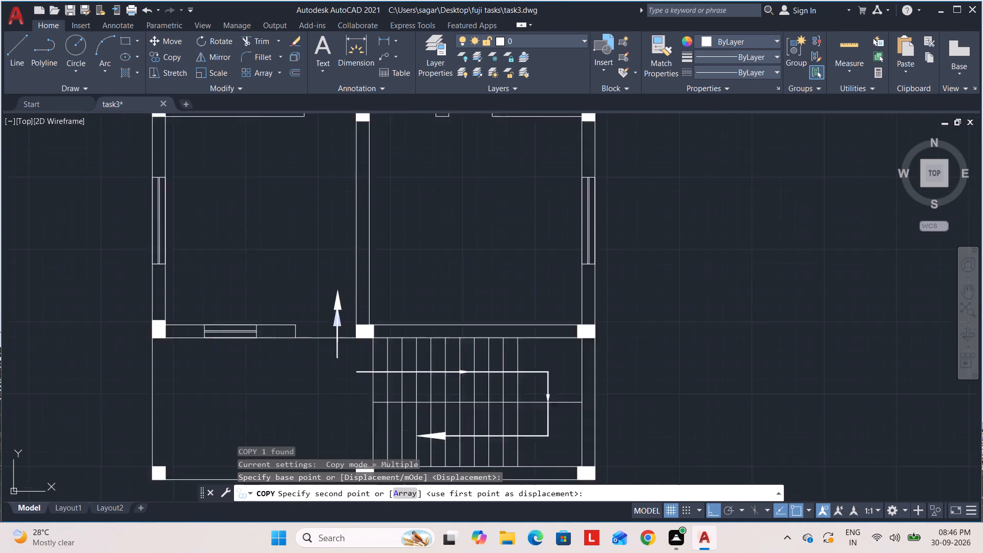
scroll(334, 331, "down", 2)
middle_click_drag(384, 343, 420, 372)
left_click(252, 290)
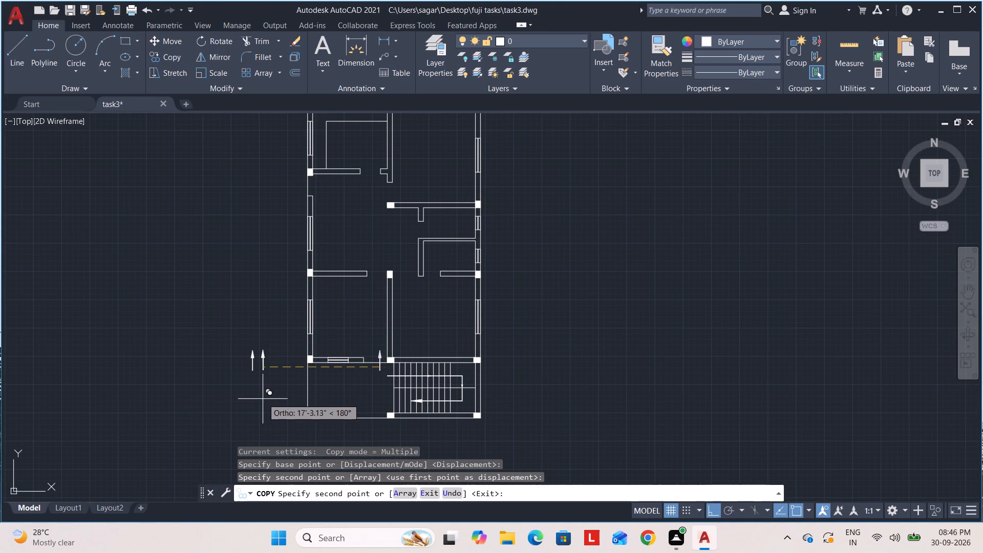
key("Escape")
Rotate the copied arrow 90° counterclockwise about its tip so that it points left.
scroll(233, 373, "up", 5)
scroll(395, 350, "down", 2)
middle_click(393, 350)
left_click(441, 370)
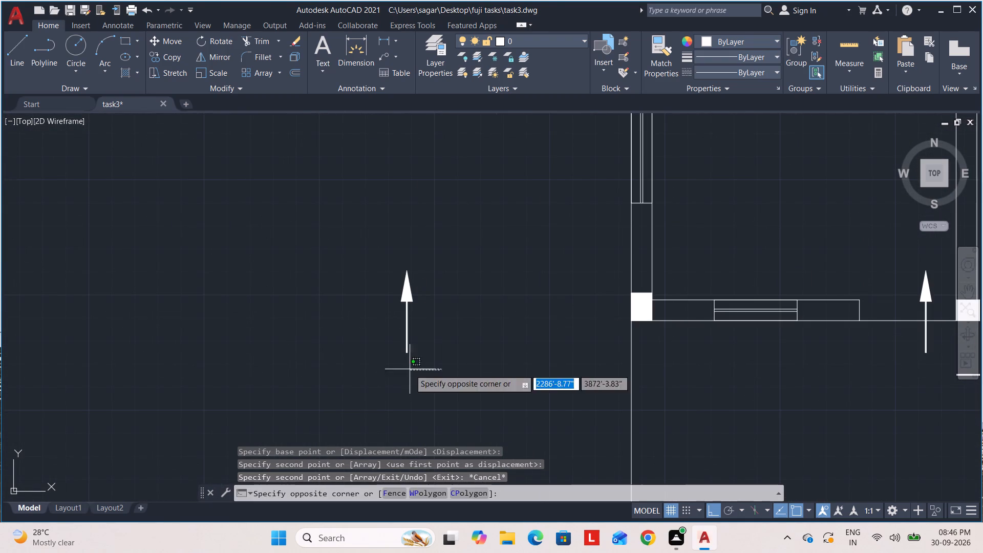
left_click(381, 263)
type("ro")
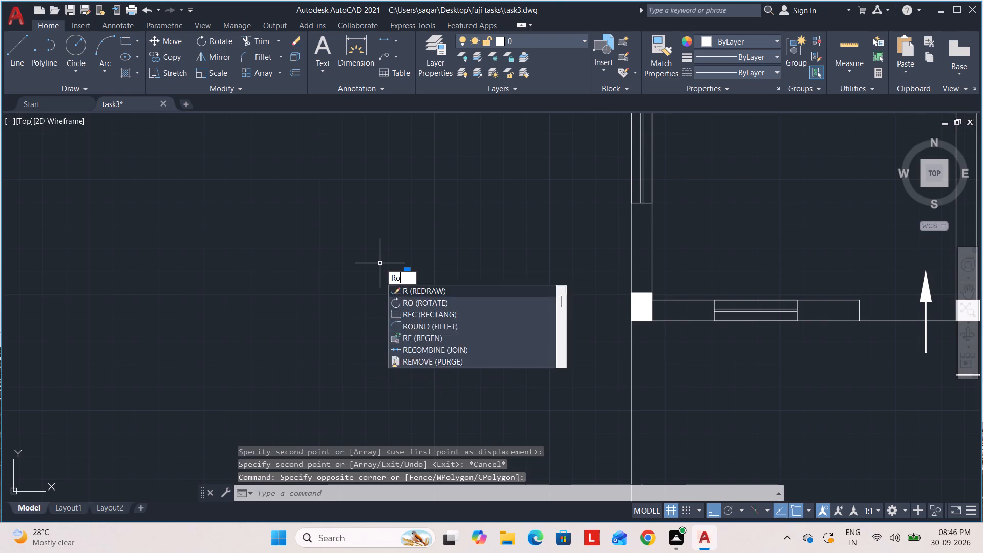
key("Return")
left_click(403, 272)
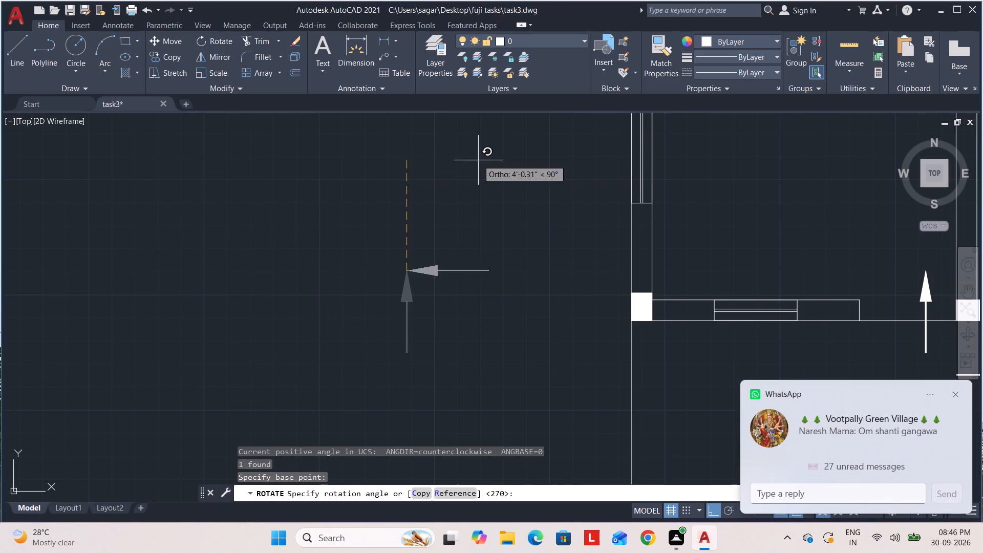
left_click(397, 183)
key("Escape")
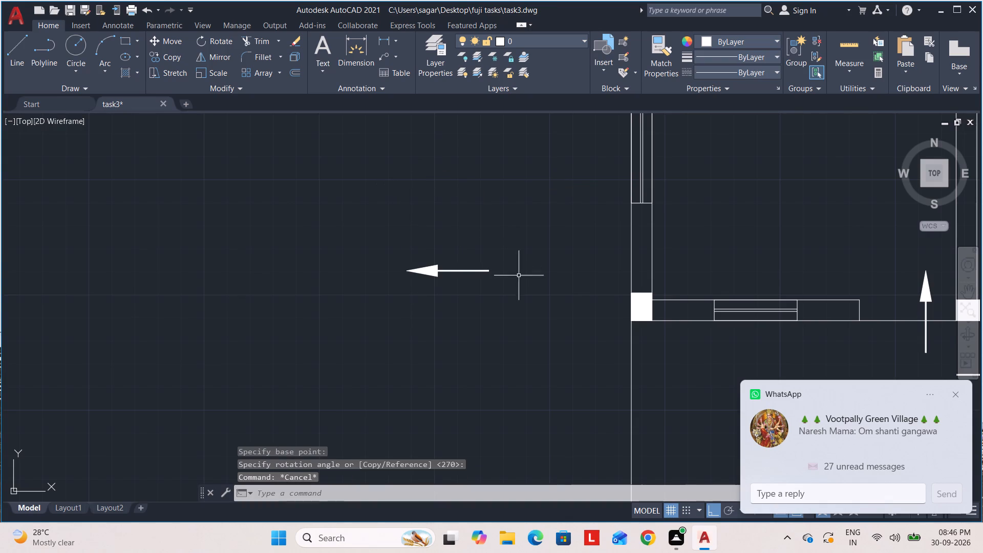
key("Escape")
key("Escape")
key("Escape")
Move the left-pointing arrow by its tip, with Ortho off, into the left outer wall's opening just below the upper-left room.
left_click(545, 308)
left_click(328, 216)
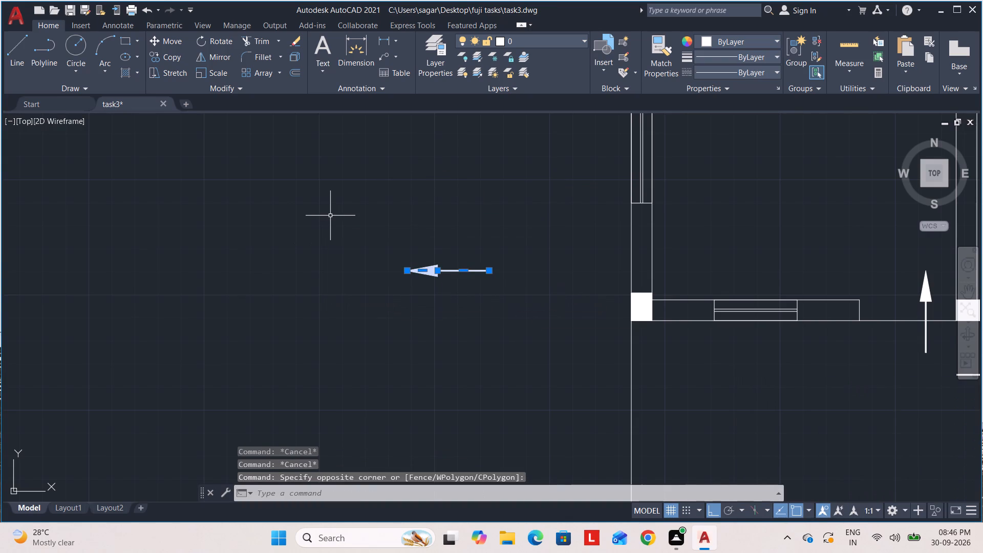
key("m")
key("Return")
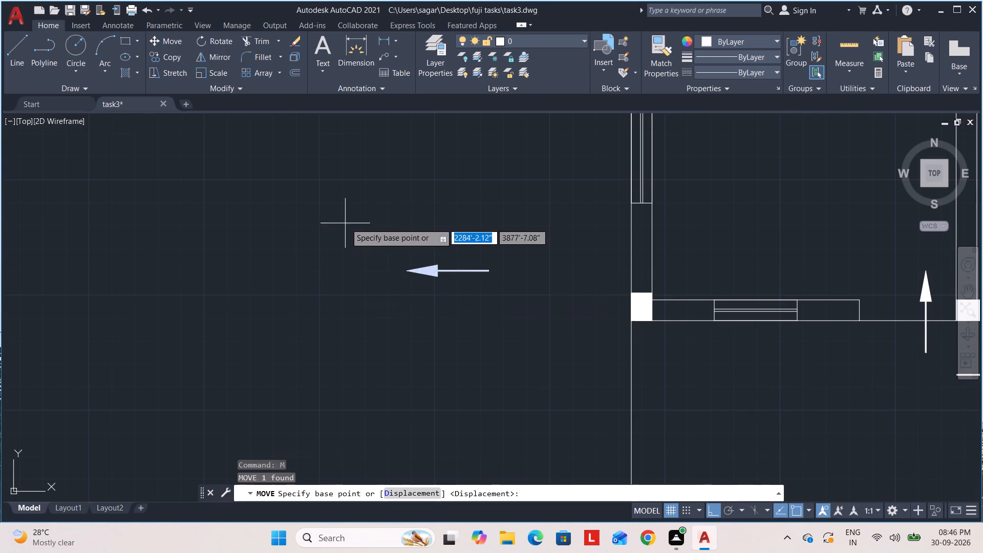
left_click(410, 270)
scroll(376, 222, "down", 4)
middle_click_drag(360, 279, 337, 372)
key("F8")
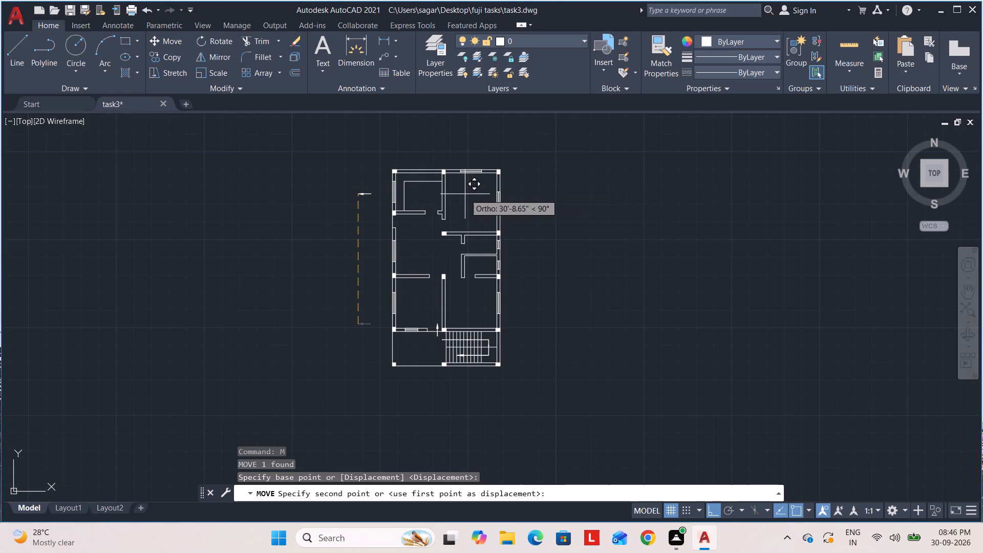
scroll(435, 202, "up", 3)
middle_click_drag(419, 213, 515, 232)
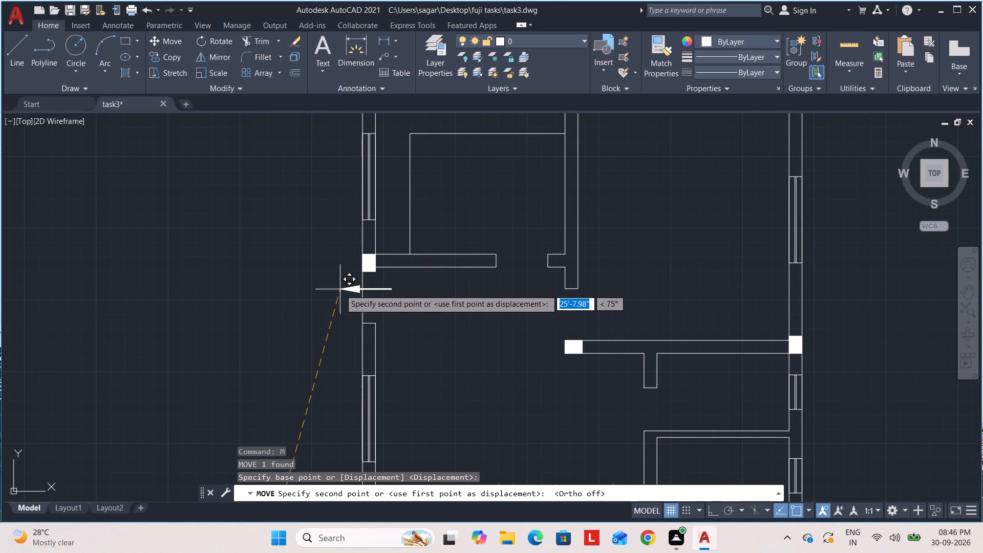
left_click(340, 296)
key("Escape")
key("Escape")
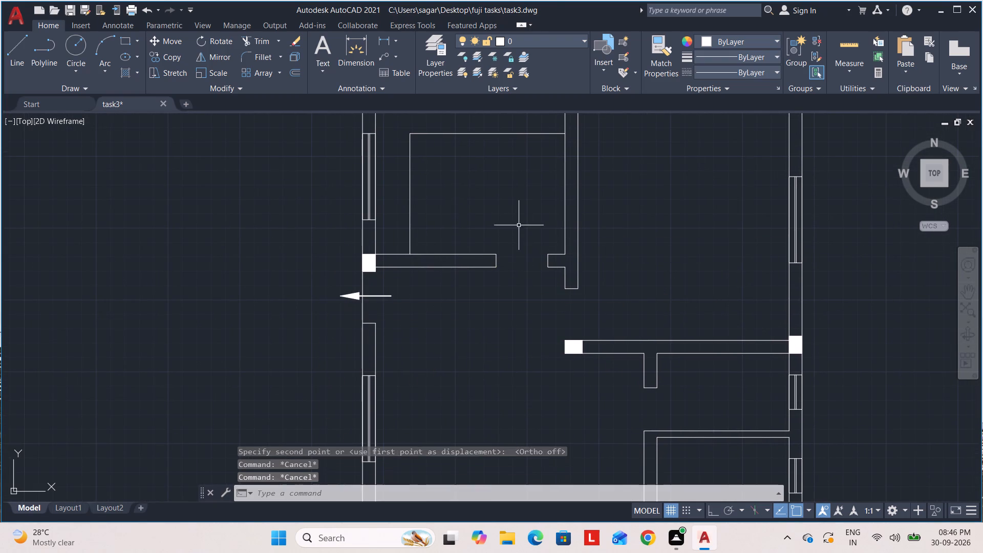
key("Escape")
Inspect the whole plan, including the entrance arrows, rooms and stair area, for anything still missing.
scroll(525, 247, "down", 3)
middle_click_drag(518, 282, 460, 229)
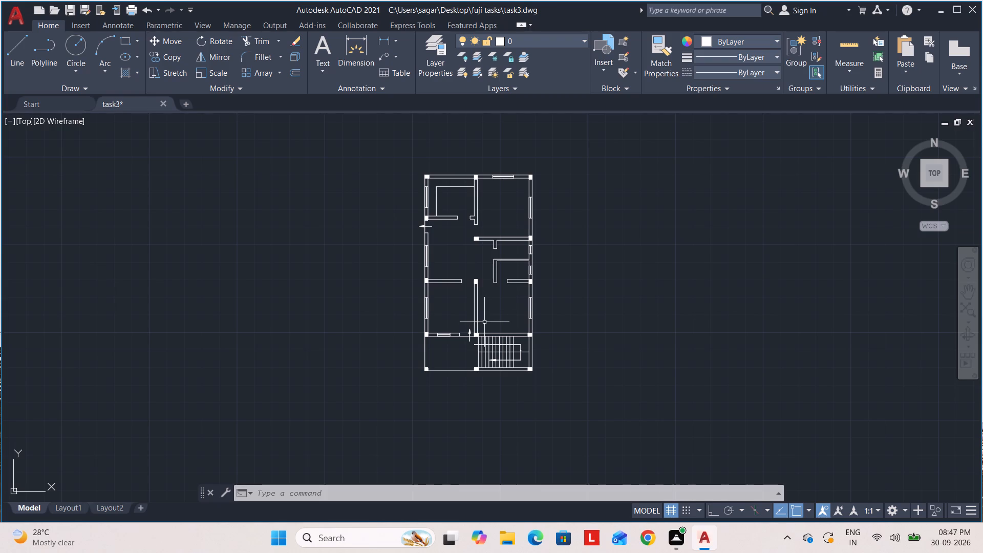
middle_click_drag(495, 352, 498, 318)
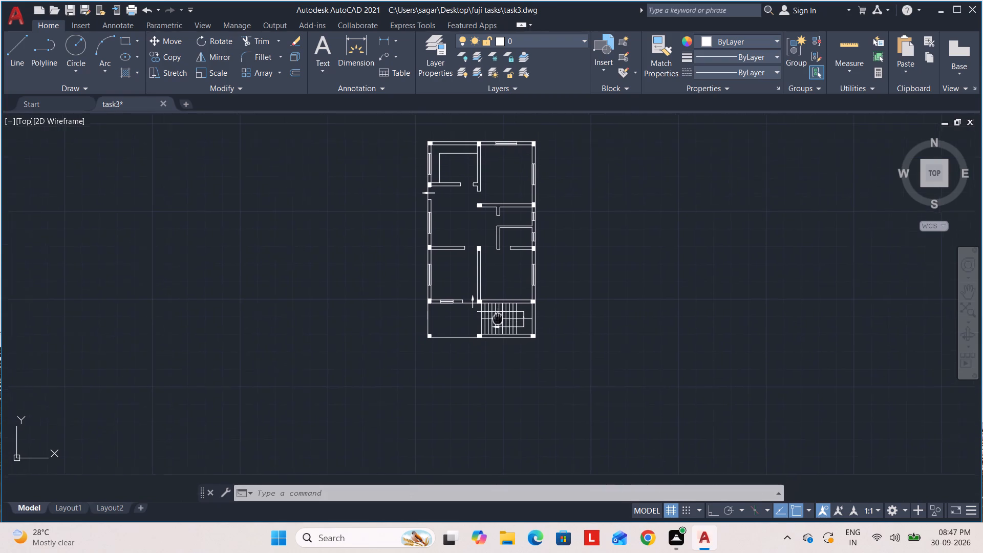
middle_click_drag(498, 318, 499, 363)
scroll(499, 363, "up", 2)
middle_click_drag(483, 331, 392, 328)
middle_click_drag(464, 324, 450, 385)
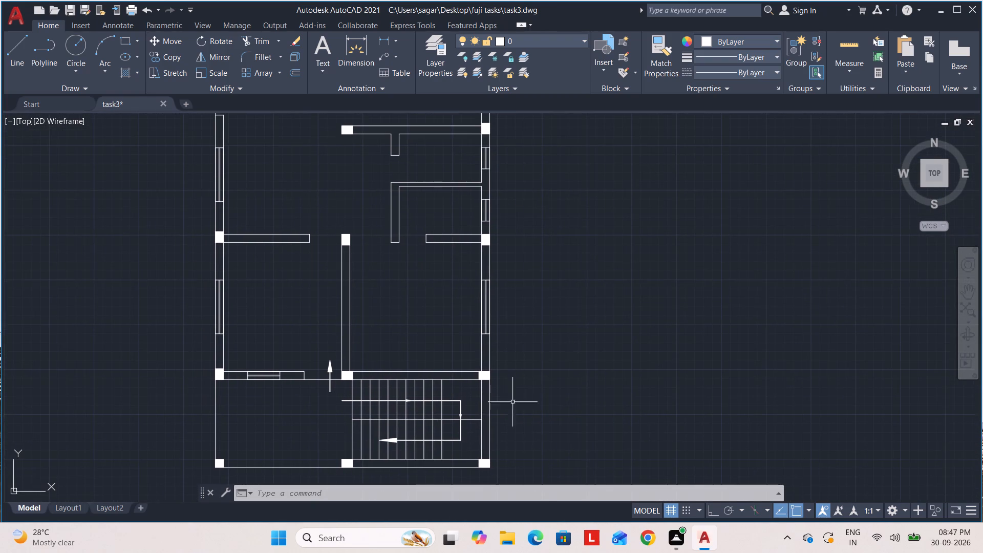
scroll(335, 341, "down", 1)
middle_click_drag(342, 335, 461, 267)
scroll(472, 365, "up", 2)
middle_click_drag(456, 347, 460, 392)
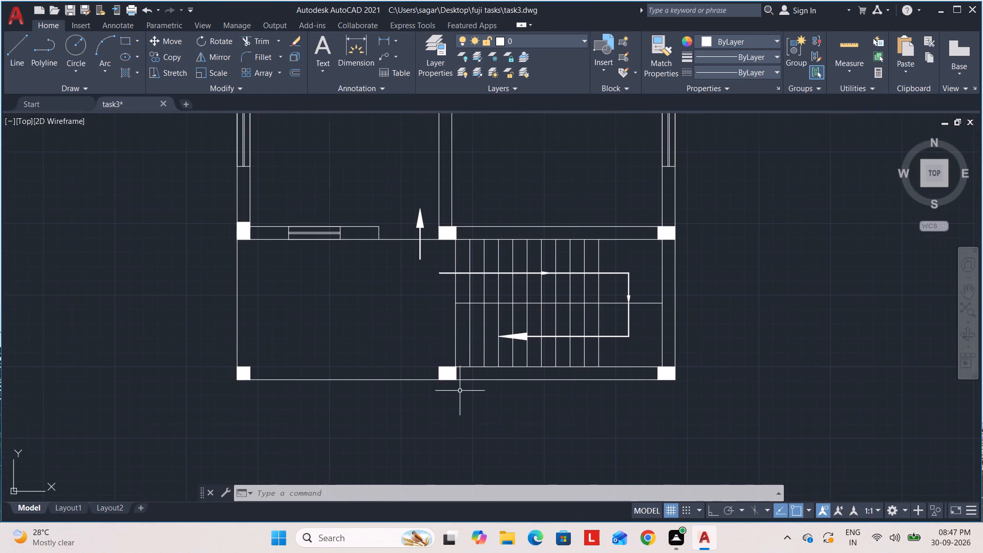
middle_click_drag(441, 388, 402, 419)
scroll(405, 376, "down", 2)
middle_click_drag(403, 373, 399, 362)
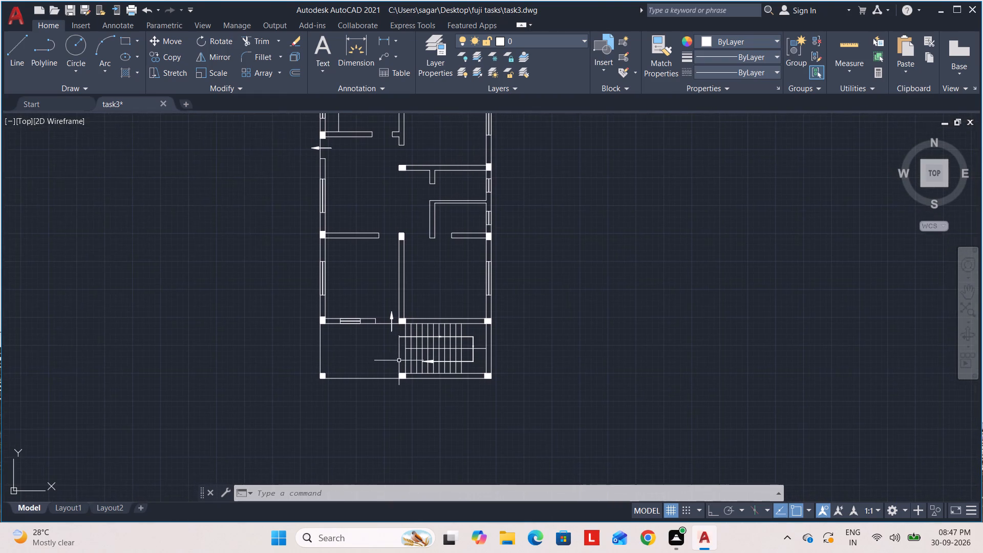
Save the task3 drawing.
key("ctrl+s")
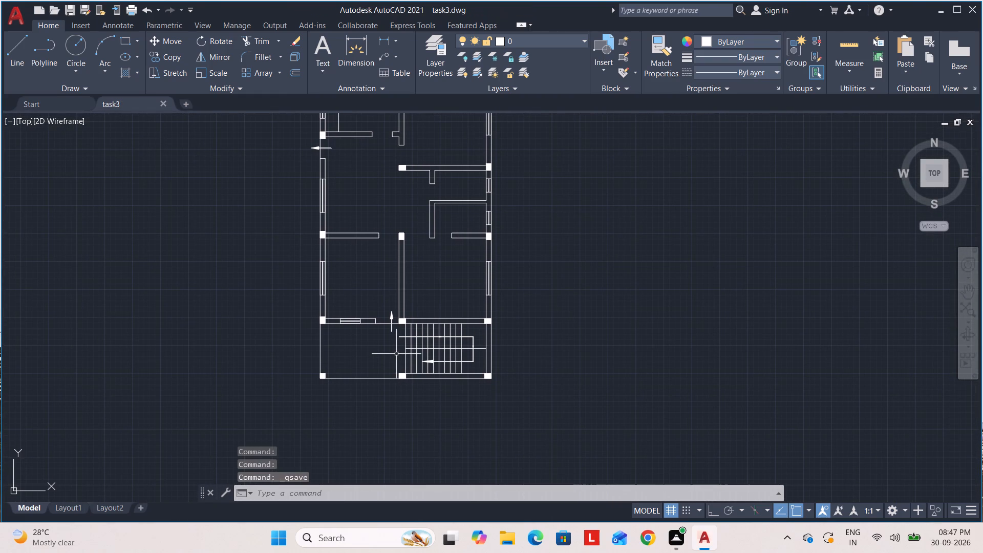
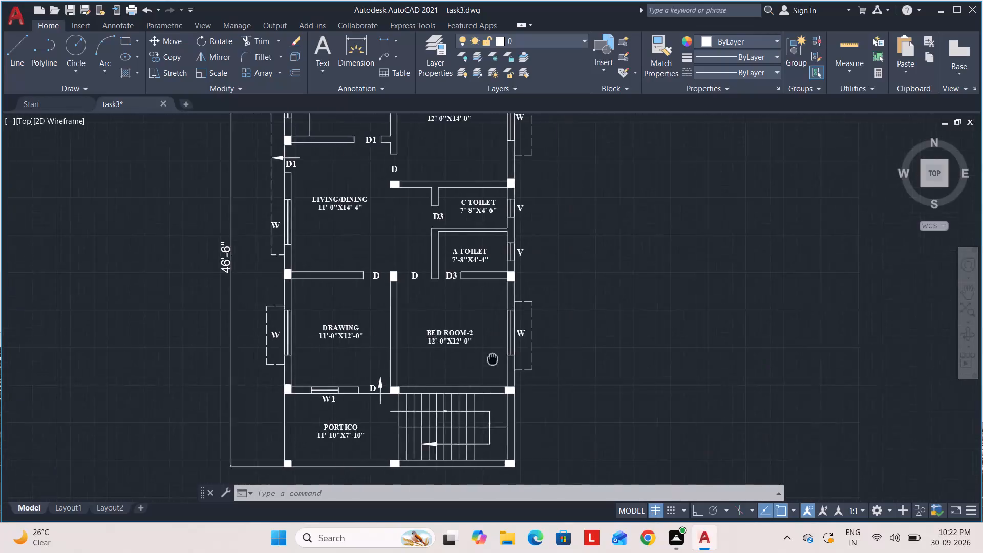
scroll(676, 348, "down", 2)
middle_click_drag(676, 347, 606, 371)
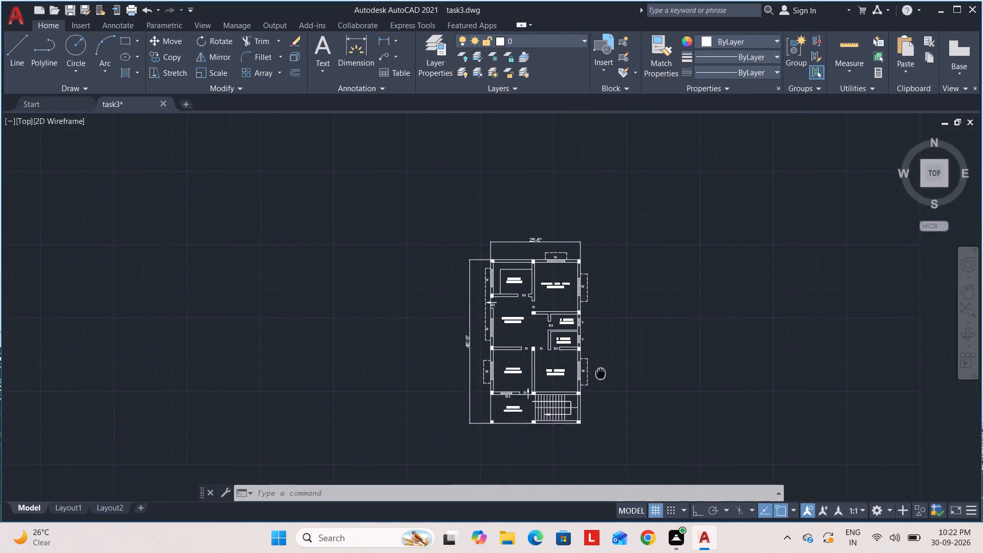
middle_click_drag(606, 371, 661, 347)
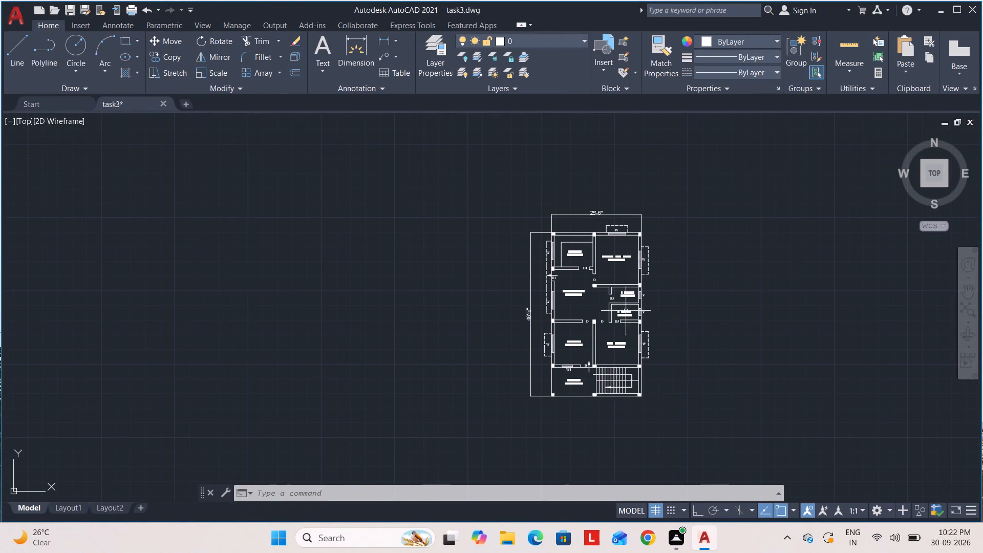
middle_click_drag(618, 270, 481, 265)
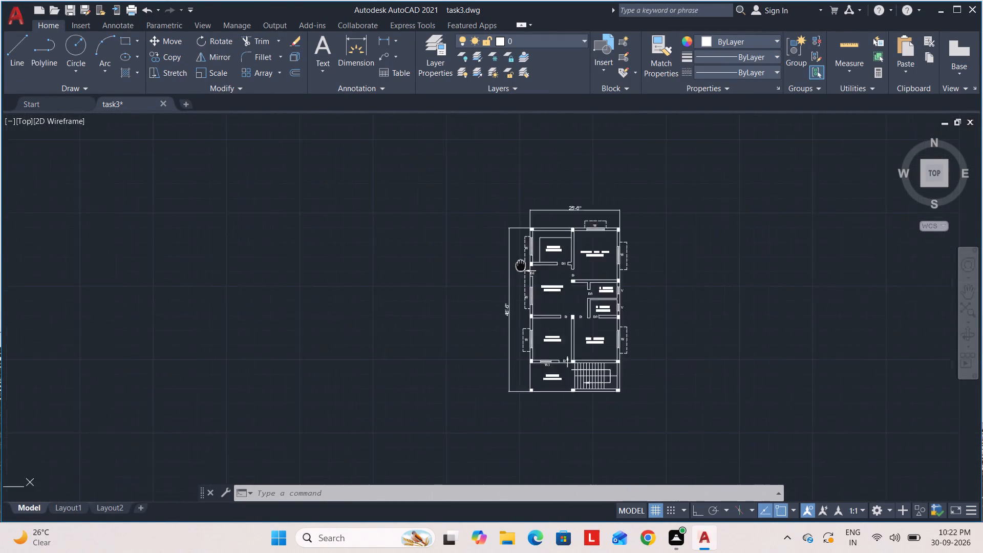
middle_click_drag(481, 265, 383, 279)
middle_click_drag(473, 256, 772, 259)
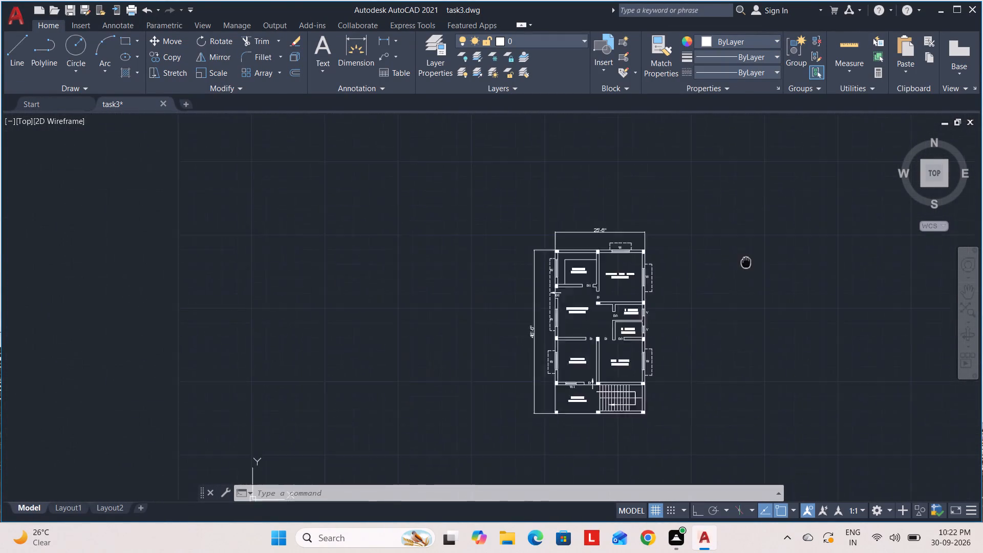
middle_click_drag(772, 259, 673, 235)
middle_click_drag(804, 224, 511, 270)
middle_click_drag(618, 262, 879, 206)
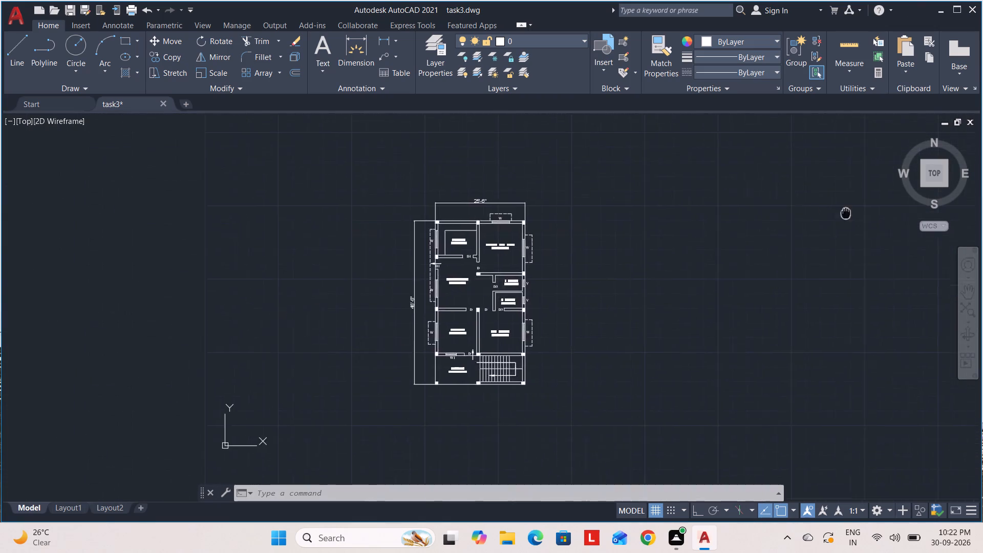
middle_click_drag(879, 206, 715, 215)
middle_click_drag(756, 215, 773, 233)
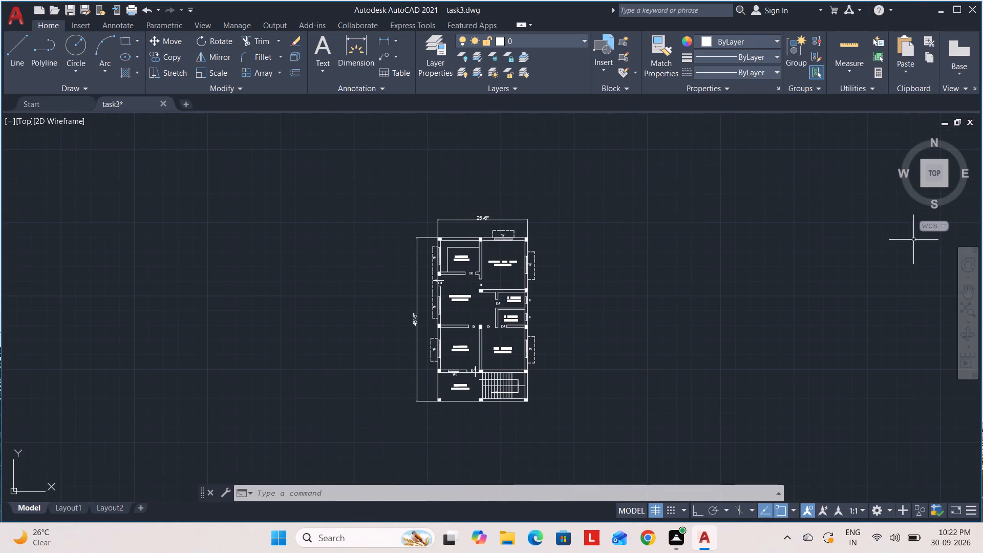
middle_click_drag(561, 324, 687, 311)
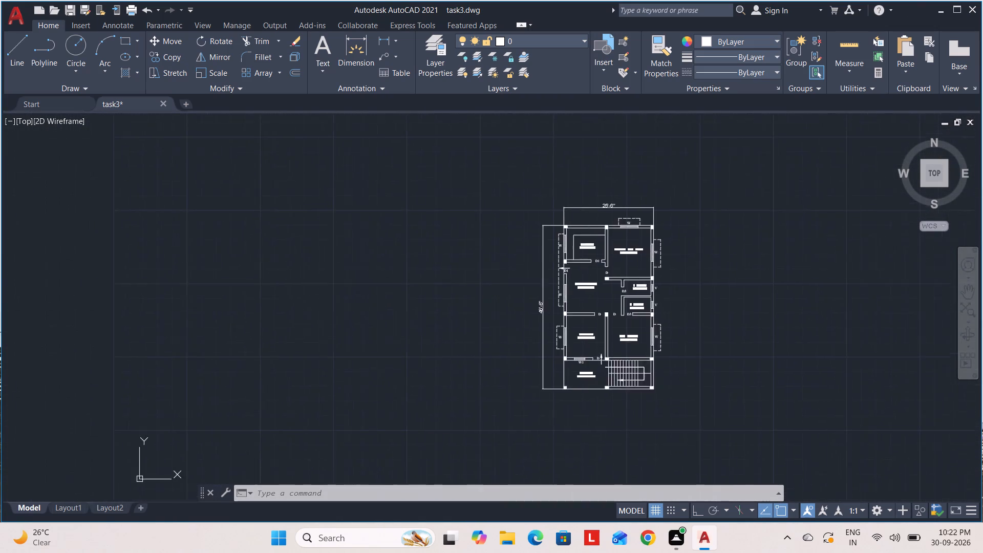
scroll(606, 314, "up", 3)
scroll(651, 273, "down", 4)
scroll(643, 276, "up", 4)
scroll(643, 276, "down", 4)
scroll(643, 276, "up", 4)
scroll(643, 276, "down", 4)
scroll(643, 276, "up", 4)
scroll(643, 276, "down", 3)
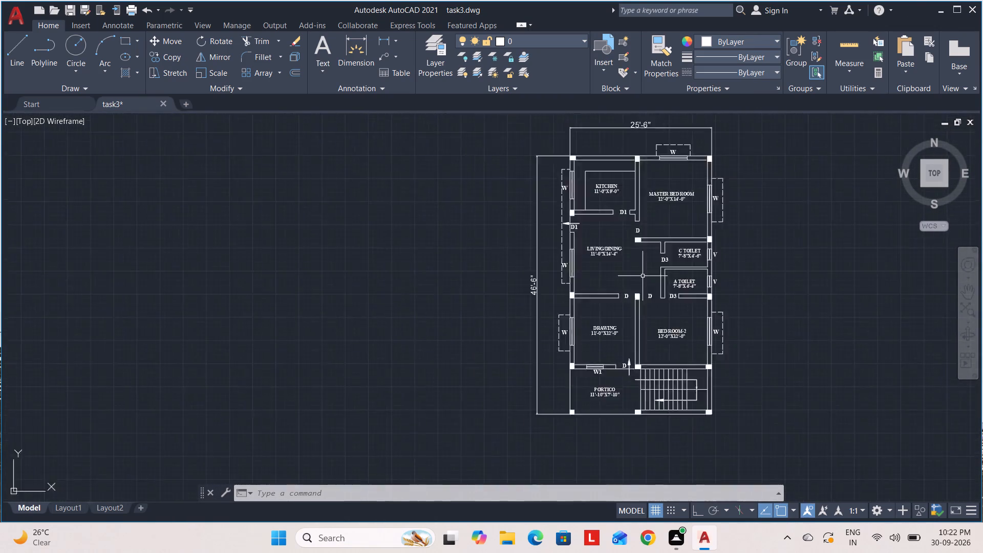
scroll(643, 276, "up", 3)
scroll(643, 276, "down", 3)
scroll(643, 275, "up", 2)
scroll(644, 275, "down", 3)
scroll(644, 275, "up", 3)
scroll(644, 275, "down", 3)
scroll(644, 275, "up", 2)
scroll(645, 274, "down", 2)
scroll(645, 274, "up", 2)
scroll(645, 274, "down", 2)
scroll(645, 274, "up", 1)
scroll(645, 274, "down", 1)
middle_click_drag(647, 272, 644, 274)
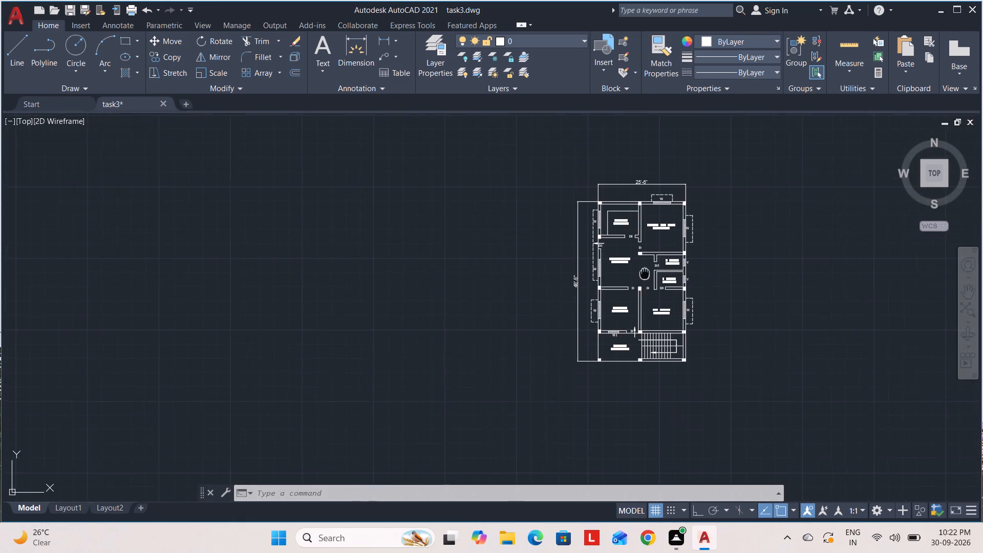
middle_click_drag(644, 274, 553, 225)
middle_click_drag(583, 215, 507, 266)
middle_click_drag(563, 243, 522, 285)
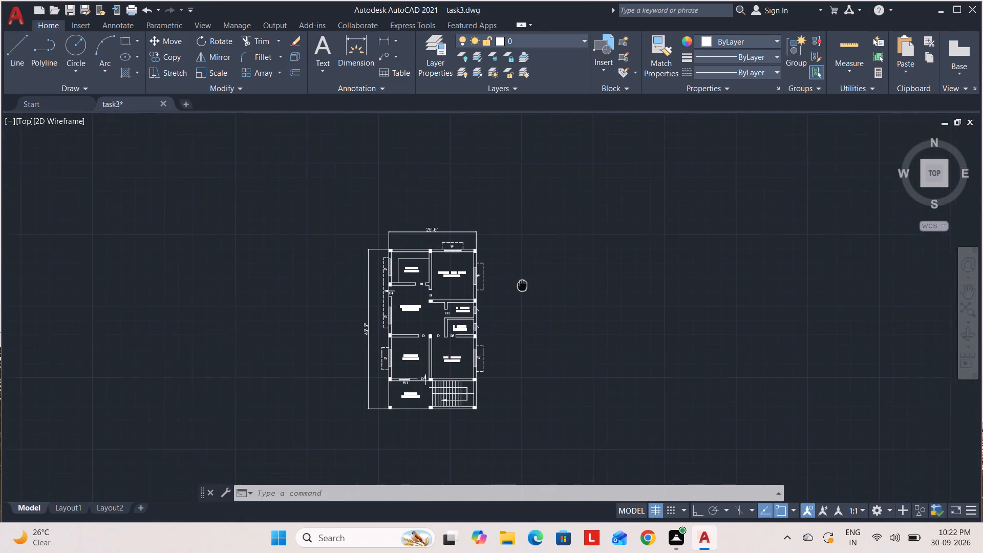
Examine the ground plan's room labels, door and window tags, staircase and overall dimensions from the kitchen down to the portico.
scroll(526, 300, "up", 2)
middle_click_drag(587, 337, 799, 268)
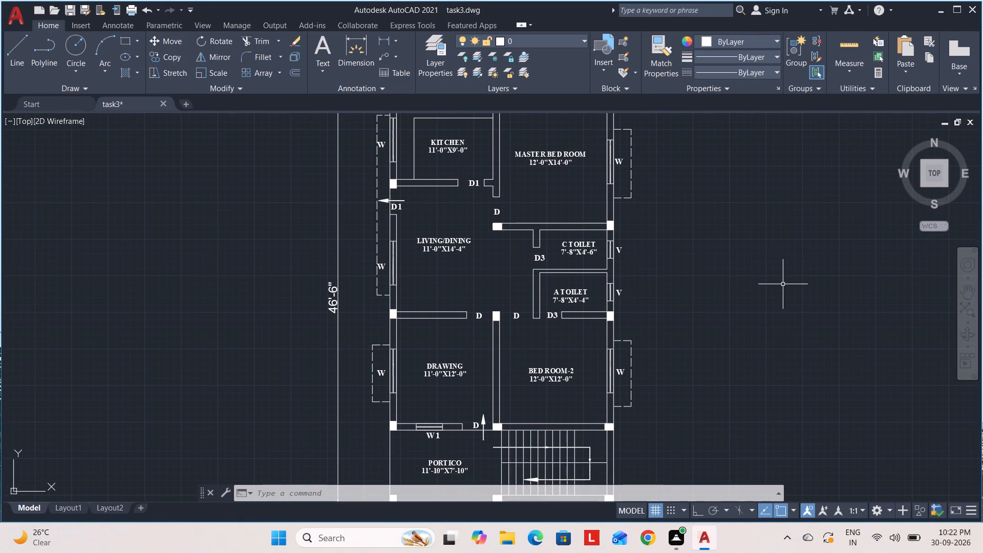
scroll(533, 293, "down", 2)
middle_click_drag(539, 291, 466, 259)
scroll(463, 259, "up", 2)
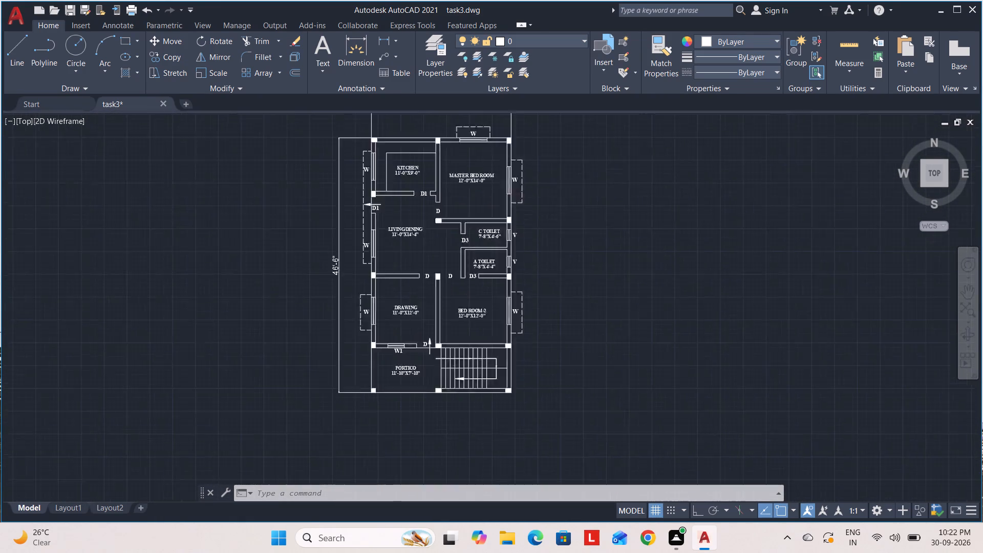
middle_click_drag(489, 253, 478, 284)
middle_click_drag(612, 296, 467, 324)
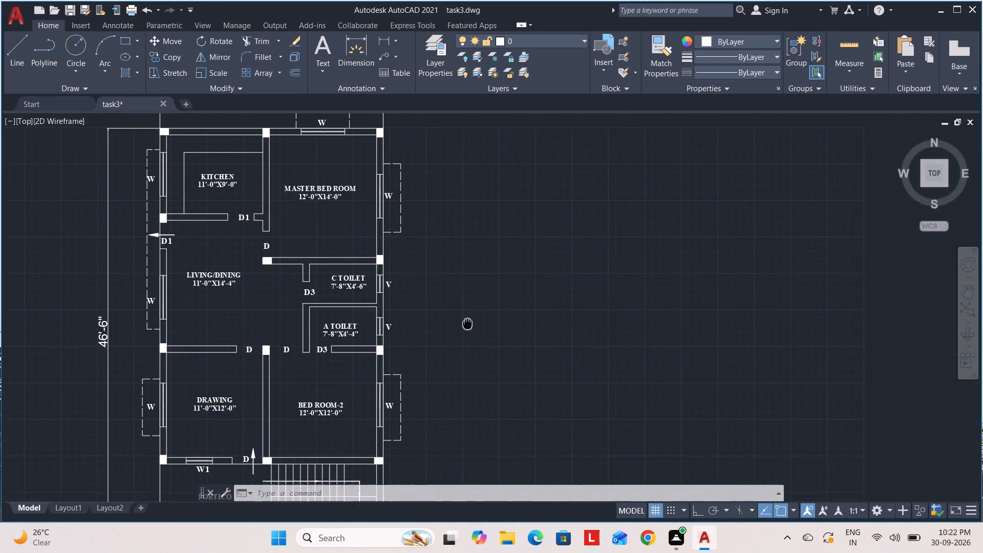
scroll(495, 295, "down", 2)
middle_click_drag(622, 293, 720, 265)
scroll(525, 239, "up", 2)
middle_click_drag(559, 223, 487, 273)
middle_click_drag(521, 242, 592, 209)
scroll(523, 242, "down", 1)
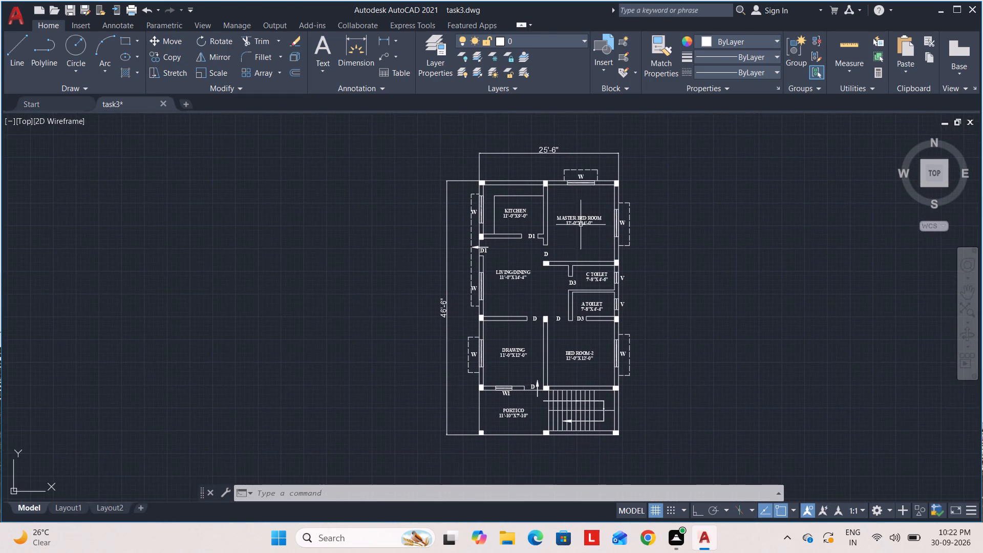
middle_click_drag(560, 243, 564, 232)
scroll(560, 226, "down", 2)
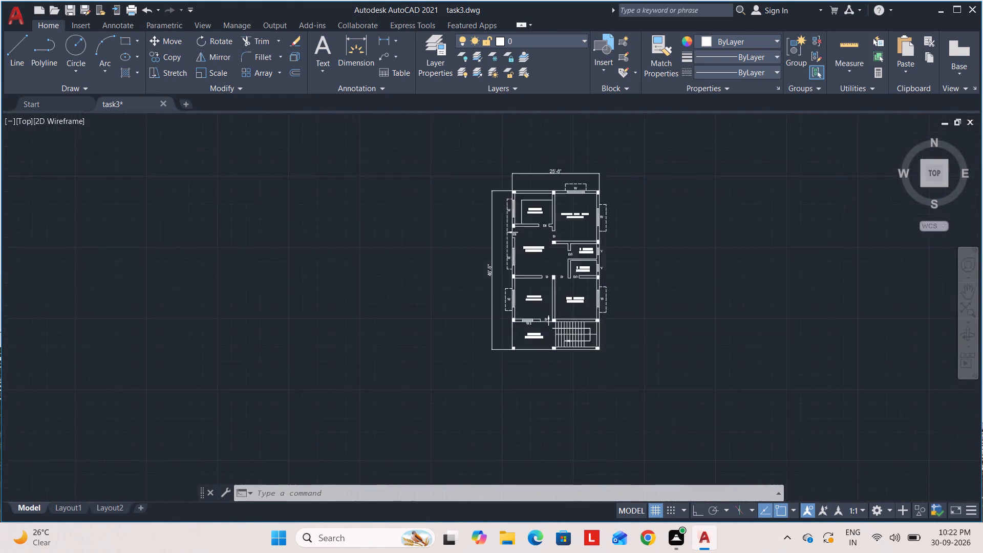
middle_click_drag(564, 228, 547, 244)
scroll(537, 254, "up", 7)
scroll(591, 253, "up", 5)
scroll(592, 252, "down", 13)
middle_click_drag(595, 252, 523, 204)
scroll(523, 215, "up", 3)
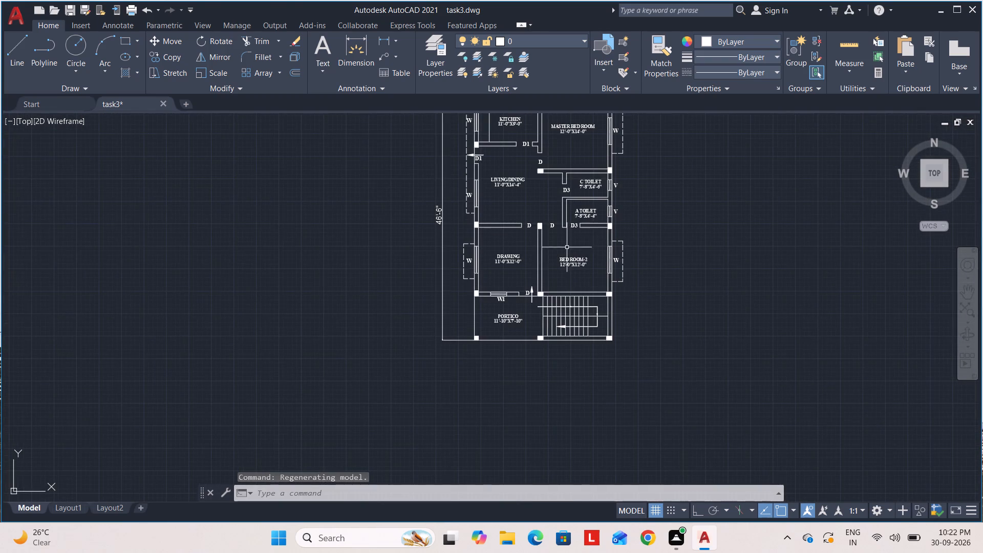
middle_click_drag(581, 225, 527, 317)
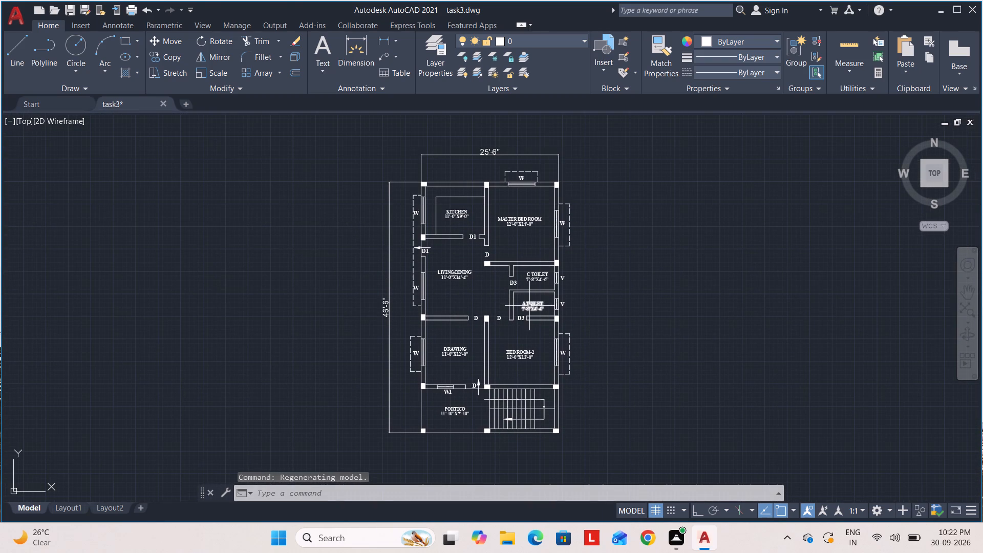
middle_click_drag(501, 342, 452, 341)
scroll(461, 349, "up", 1)
middle_click_drag(474, 358, 501, 380)
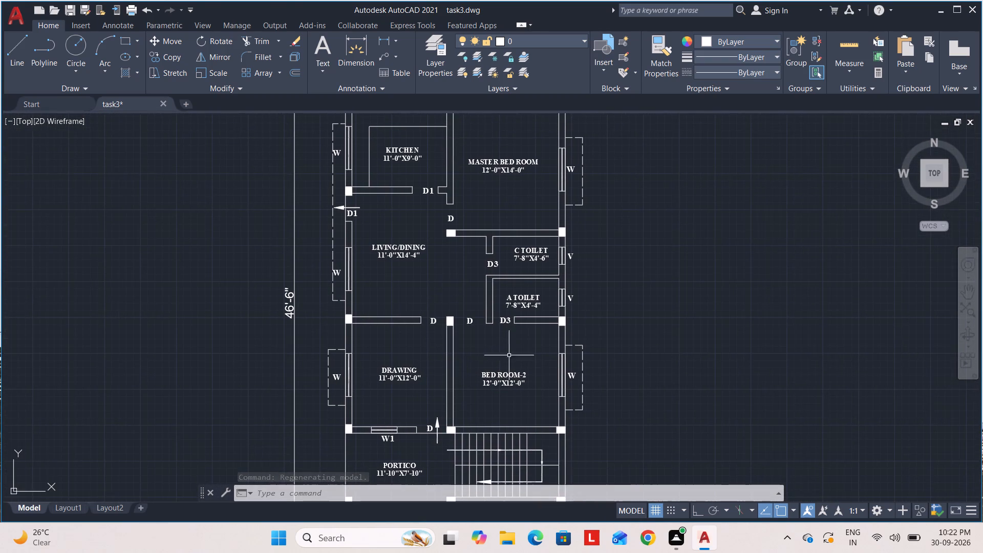
middle_click_drag(500, 347, 496, 379)
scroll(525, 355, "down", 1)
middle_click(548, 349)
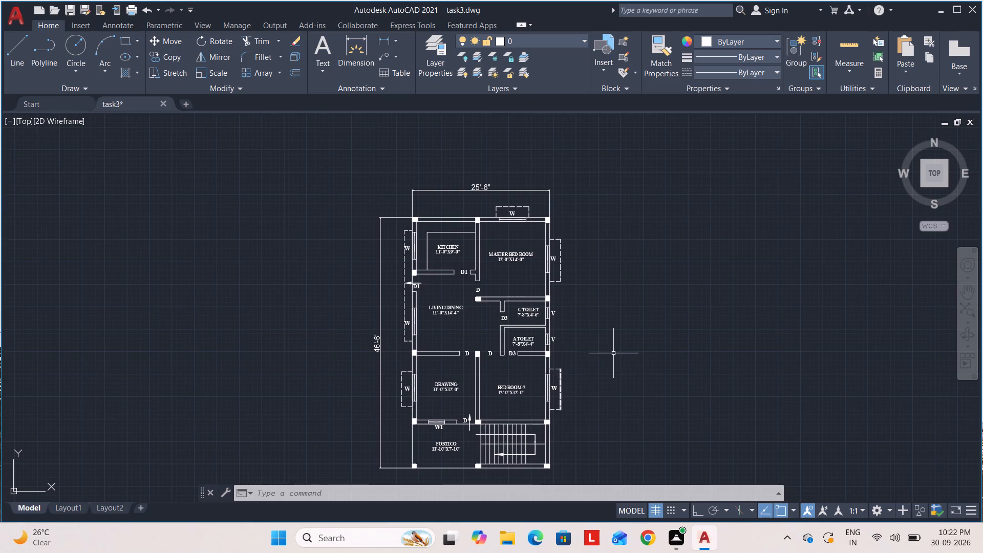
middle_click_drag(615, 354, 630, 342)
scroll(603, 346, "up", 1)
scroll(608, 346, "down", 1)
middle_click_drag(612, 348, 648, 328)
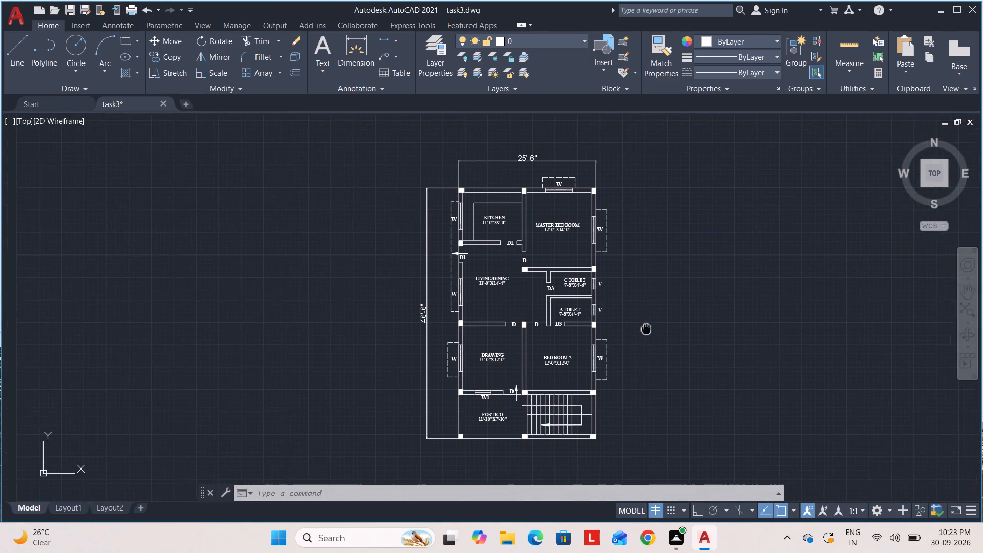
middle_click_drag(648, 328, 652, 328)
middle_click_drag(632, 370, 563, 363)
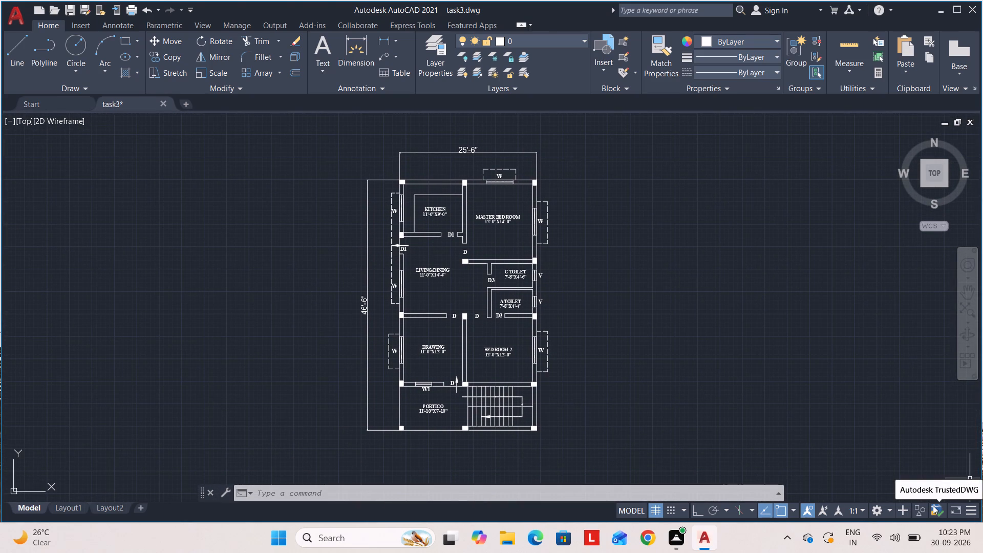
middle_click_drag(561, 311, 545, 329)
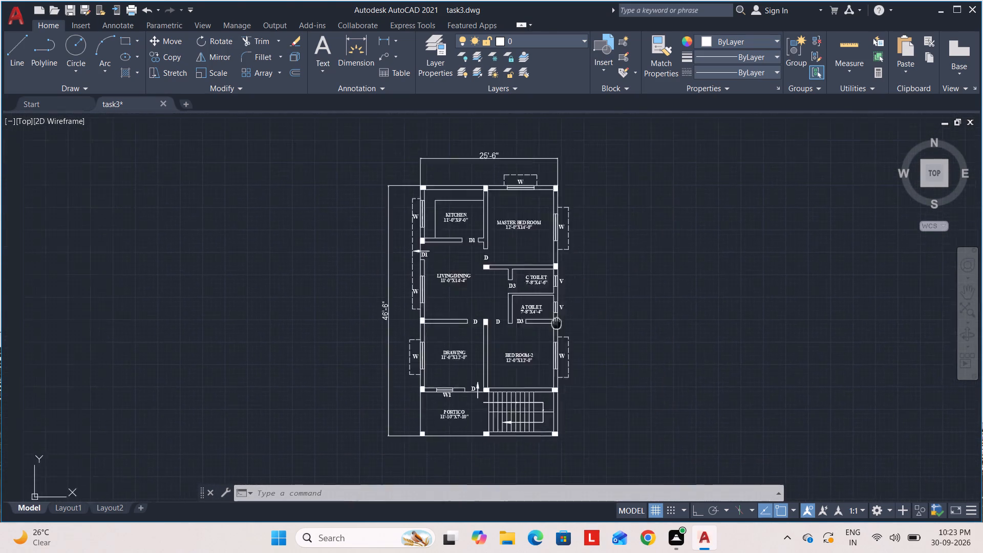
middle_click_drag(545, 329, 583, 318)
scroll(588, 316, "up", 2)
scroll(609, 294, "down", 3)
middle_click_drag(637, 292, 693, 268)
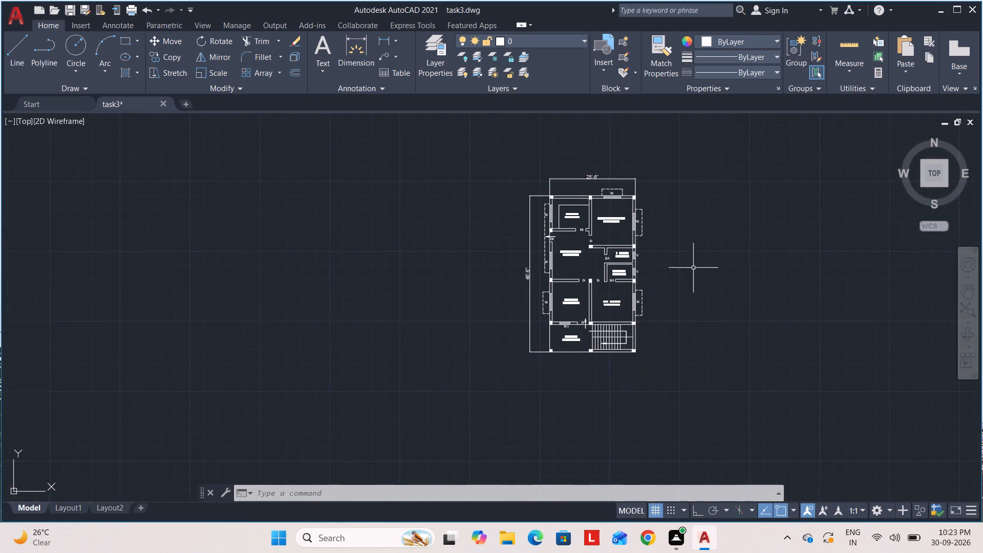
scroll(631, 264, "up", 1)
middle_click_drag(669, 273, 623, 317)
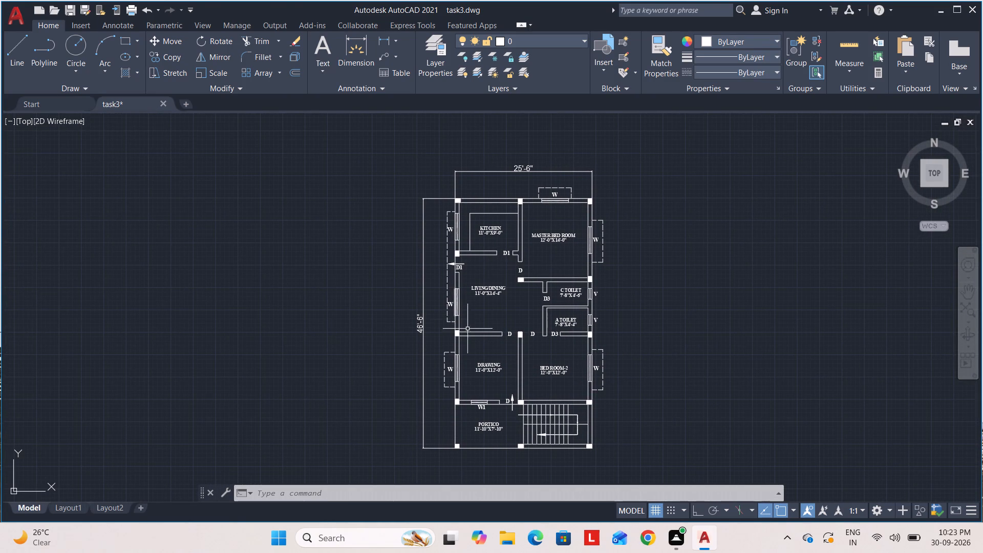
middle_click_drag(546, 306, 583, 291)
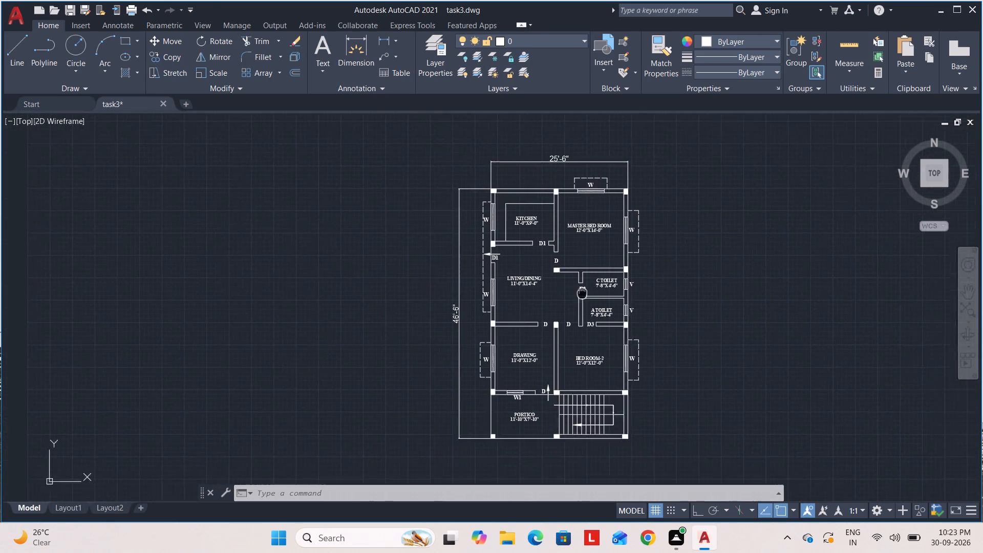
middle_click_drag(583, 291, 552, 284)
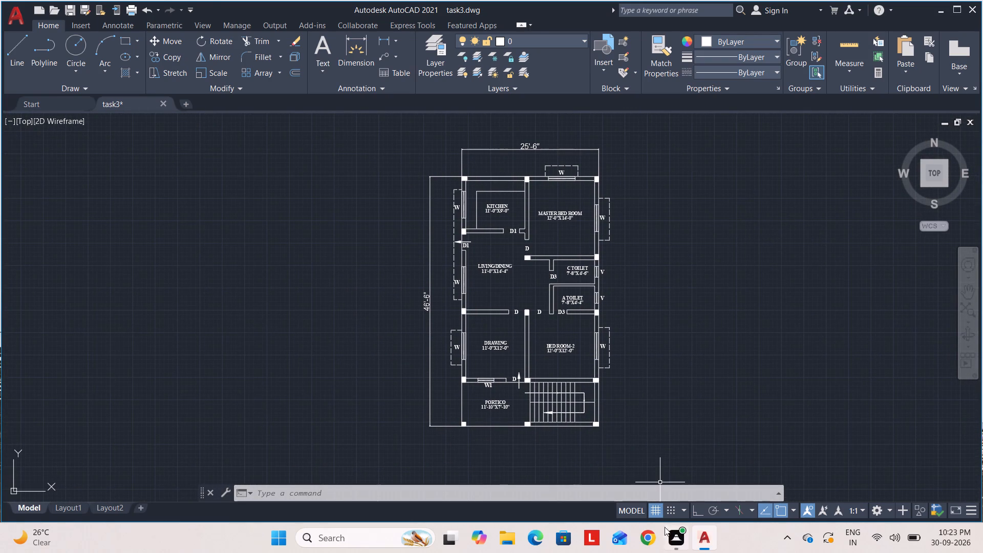
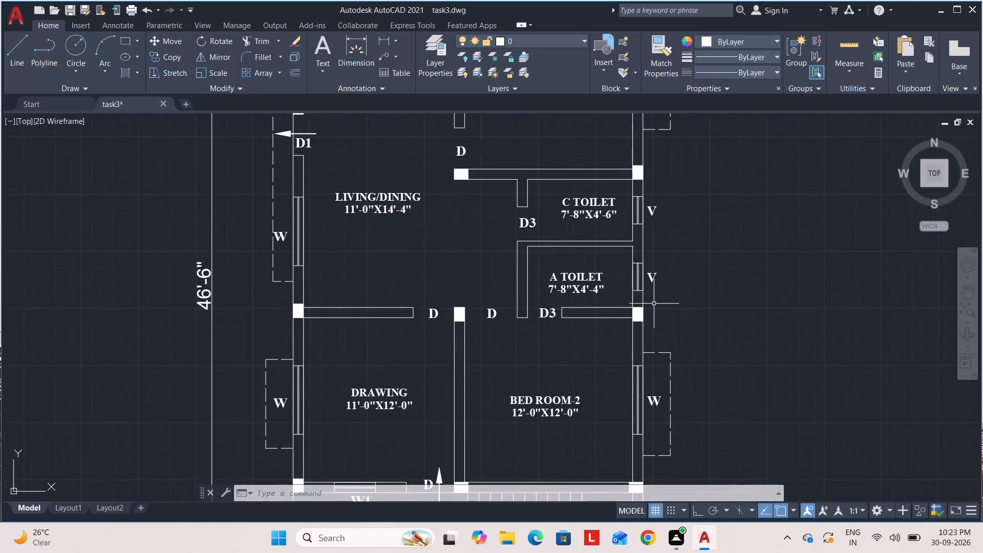
Configure the plot for Microsoft Print to PDF, with a window enclosing the whole floor plan and its dimensions, centred on the sheet.
scroll(653, 302, "down", 2)
middle_click_drag(653, 302, 593, 305)
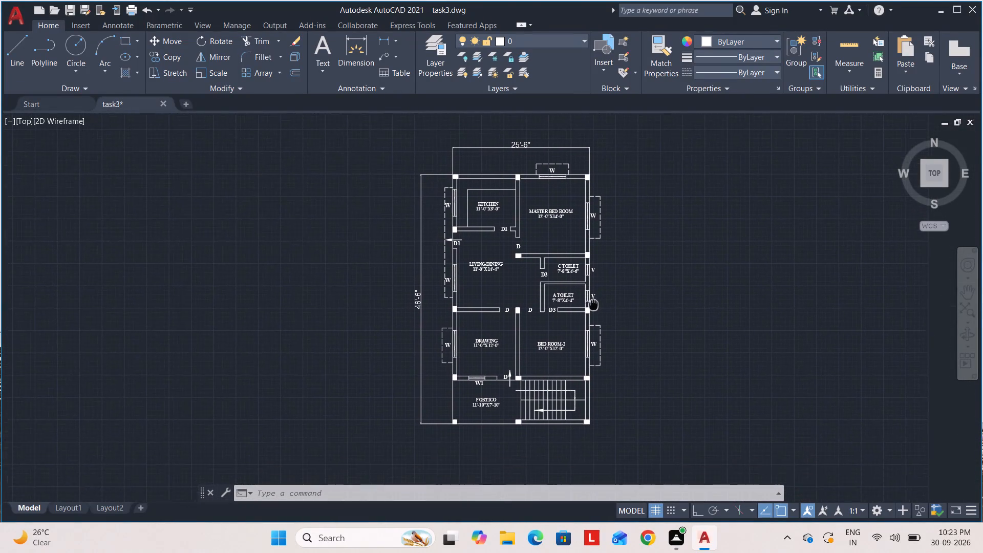
middle_click_drag(593, 305, 593, 317)
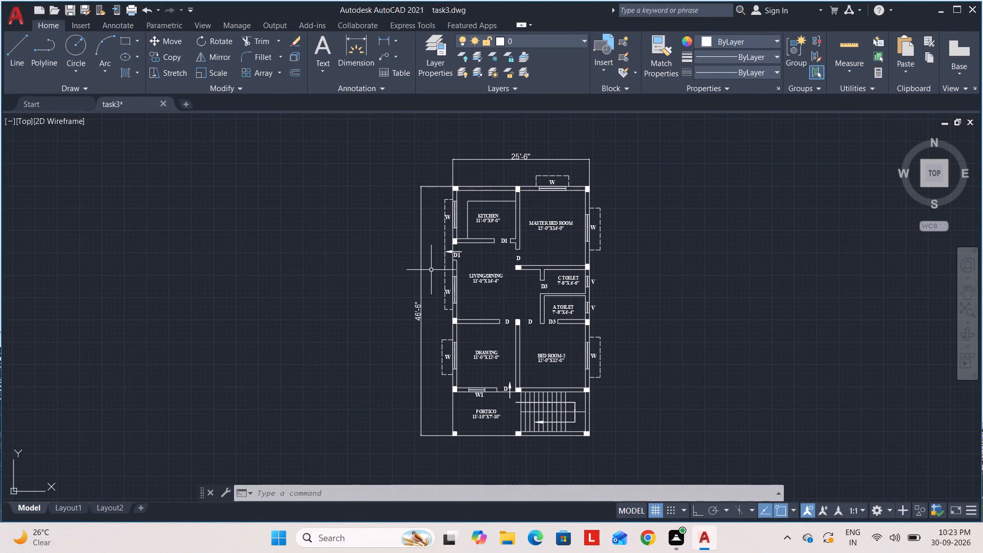
key("ctrl+p")
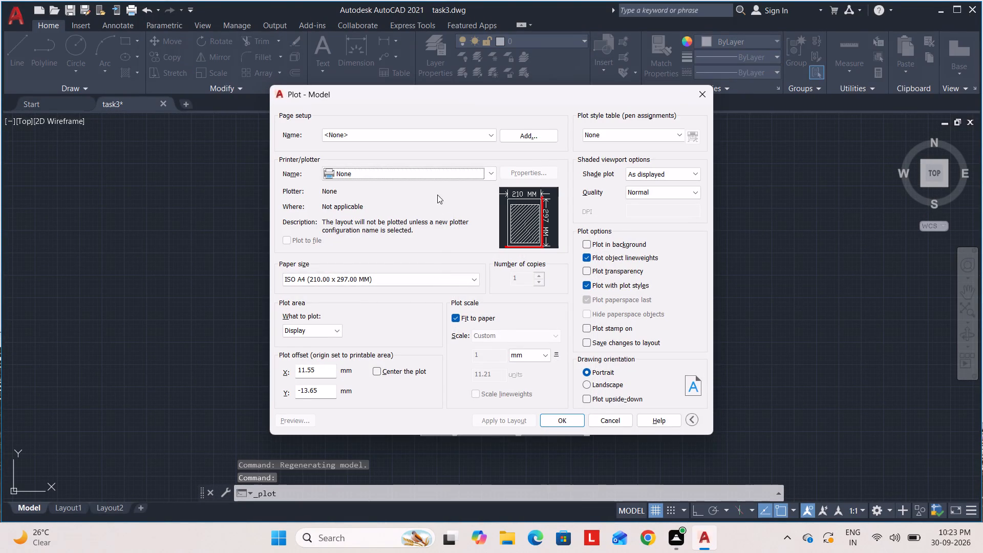
left_click(446, 176)
left_click(399, 210)
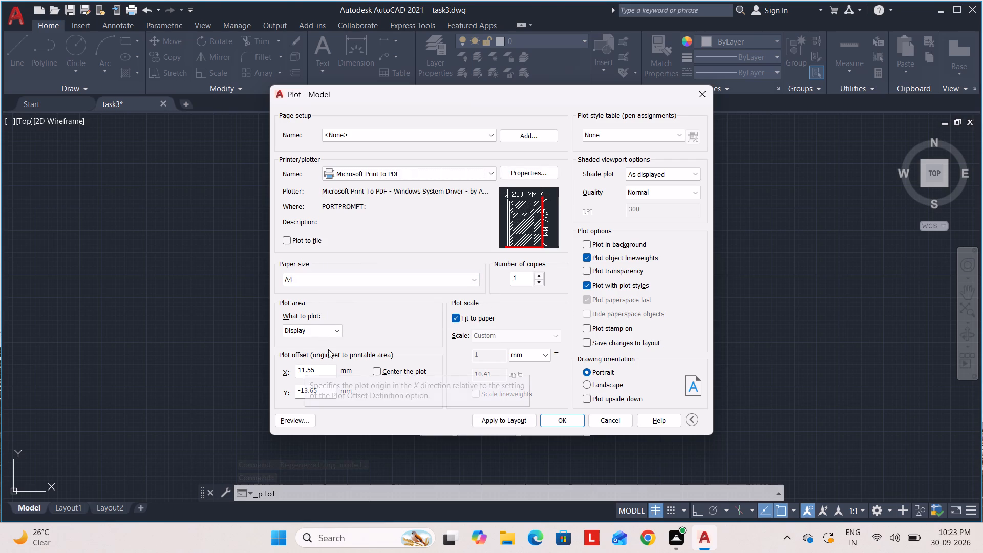
left_click(325, 332)
left_click(316, 364)
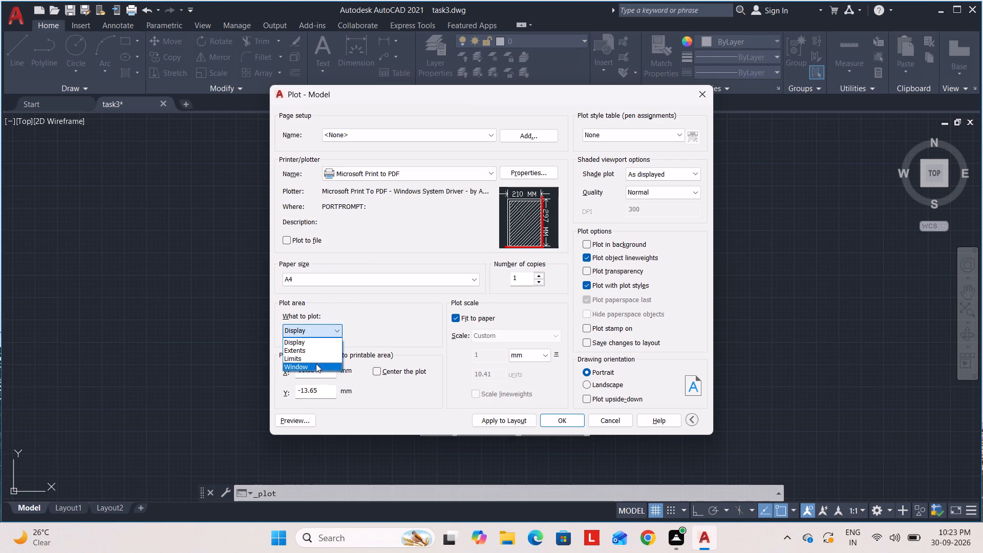
left_click(399, 143)
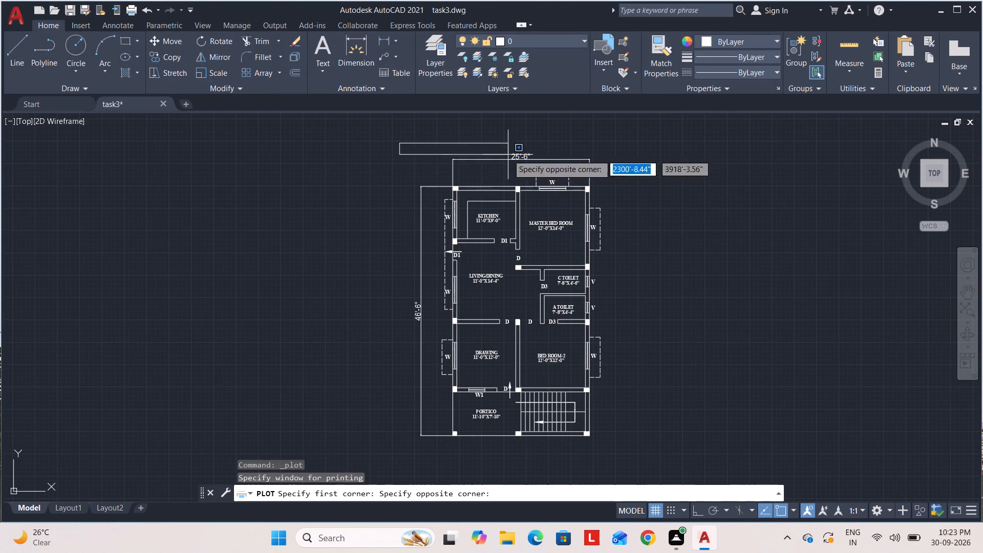
left_click(616, 453)
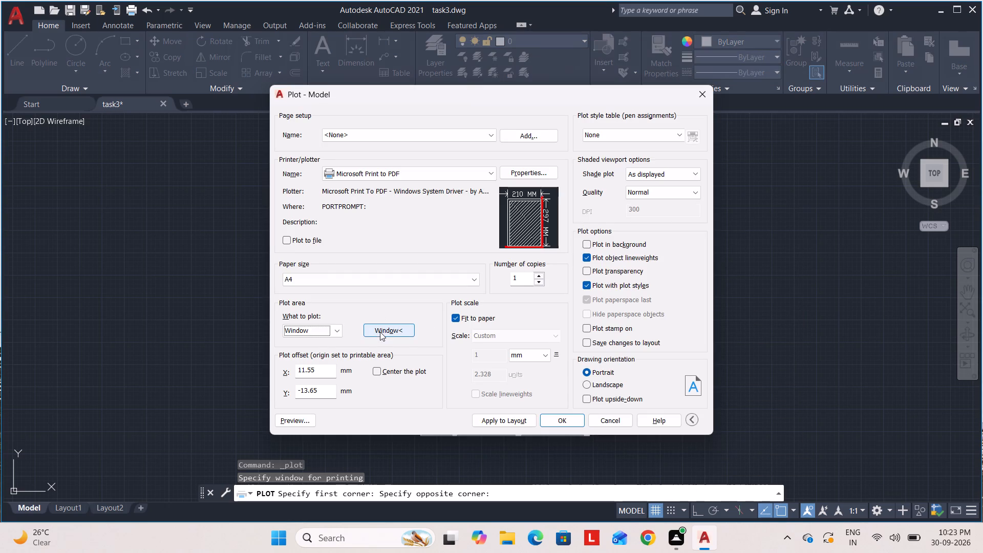
left_click(375, 370)
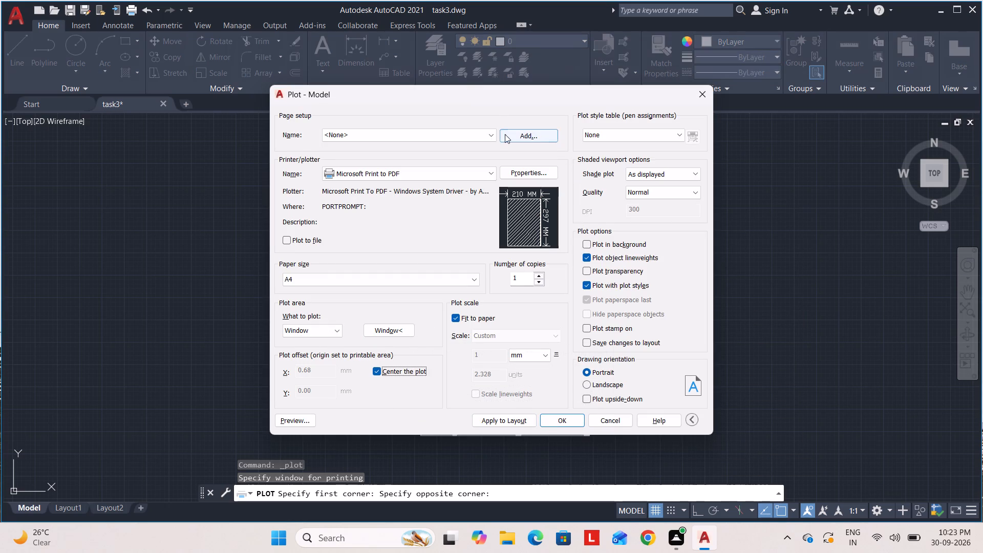
Preview the plot and output it as a PDF named TASK3 in the fuji tasks folder.
left_click(296, 418)
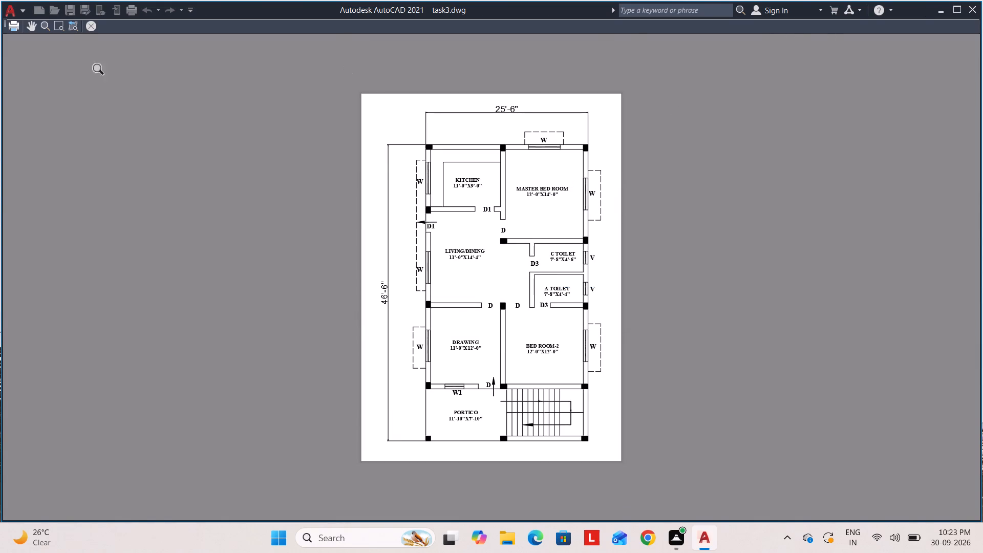
left_click(98, 30)
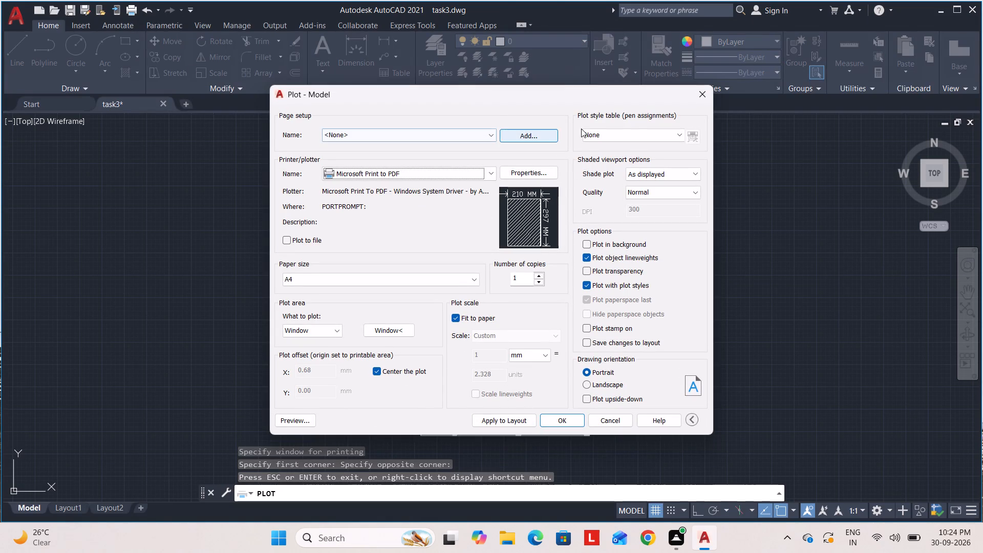
left_click(553, 417)
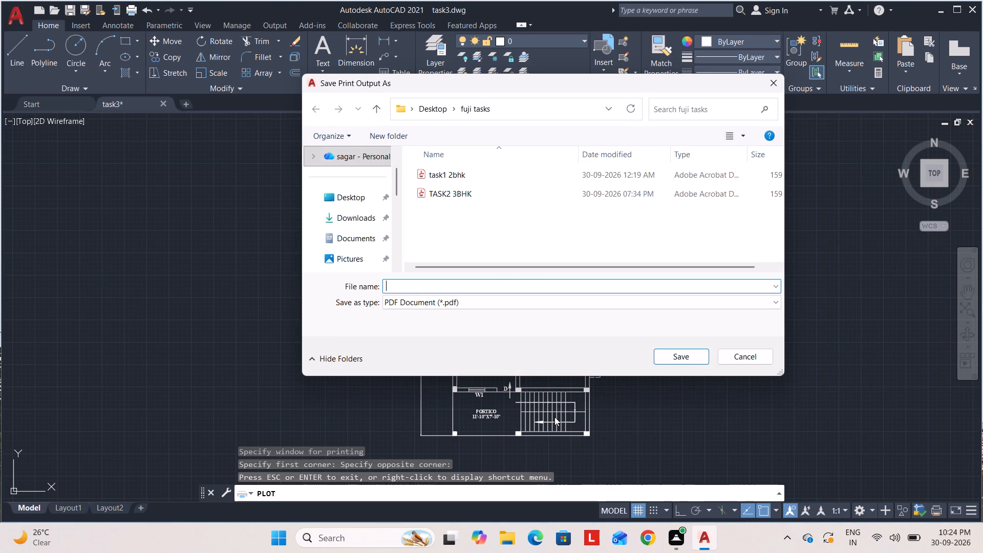
type("TASK3")
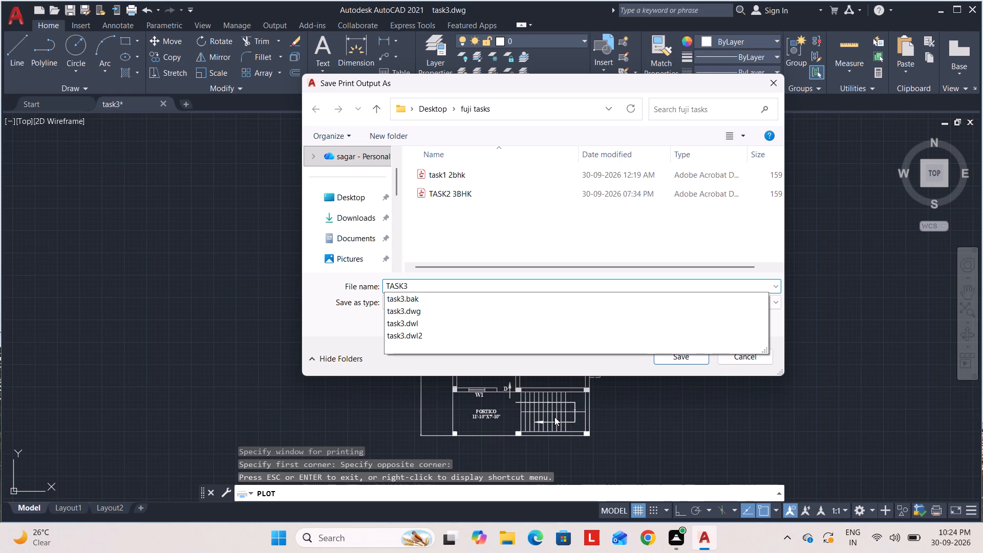
key("Return")
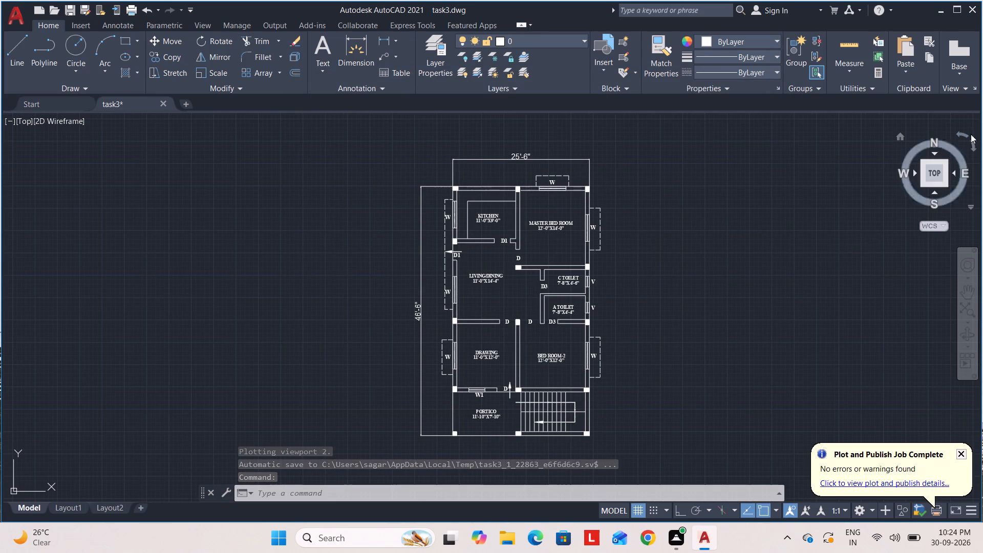
Close AutoCAD, saving the changes to task3.dwg.
left_click(970, 6)
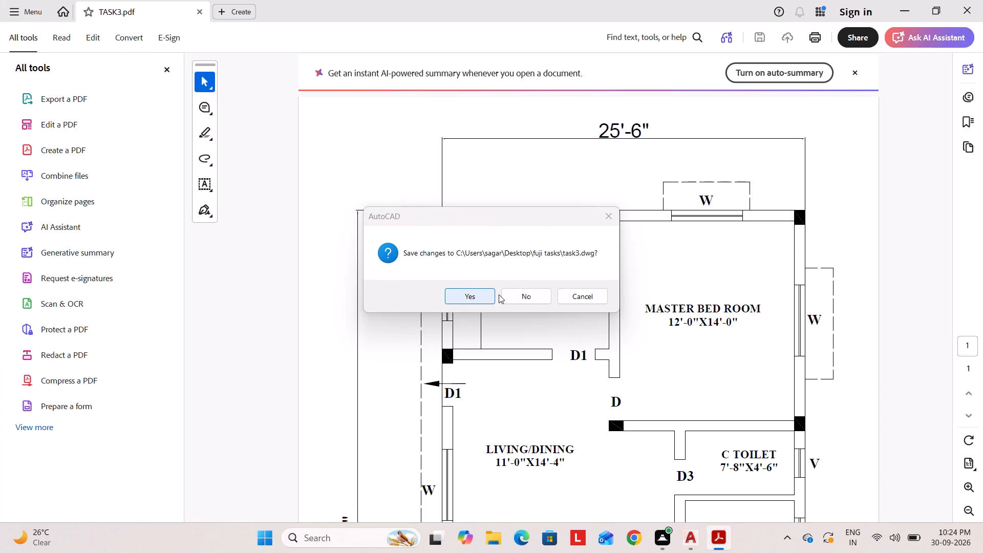
left_click(475, 292)
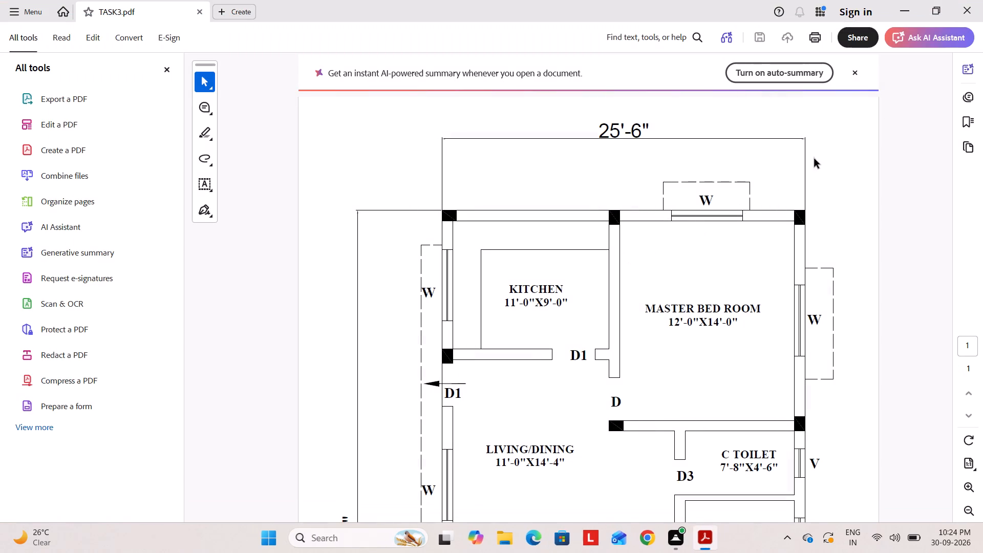